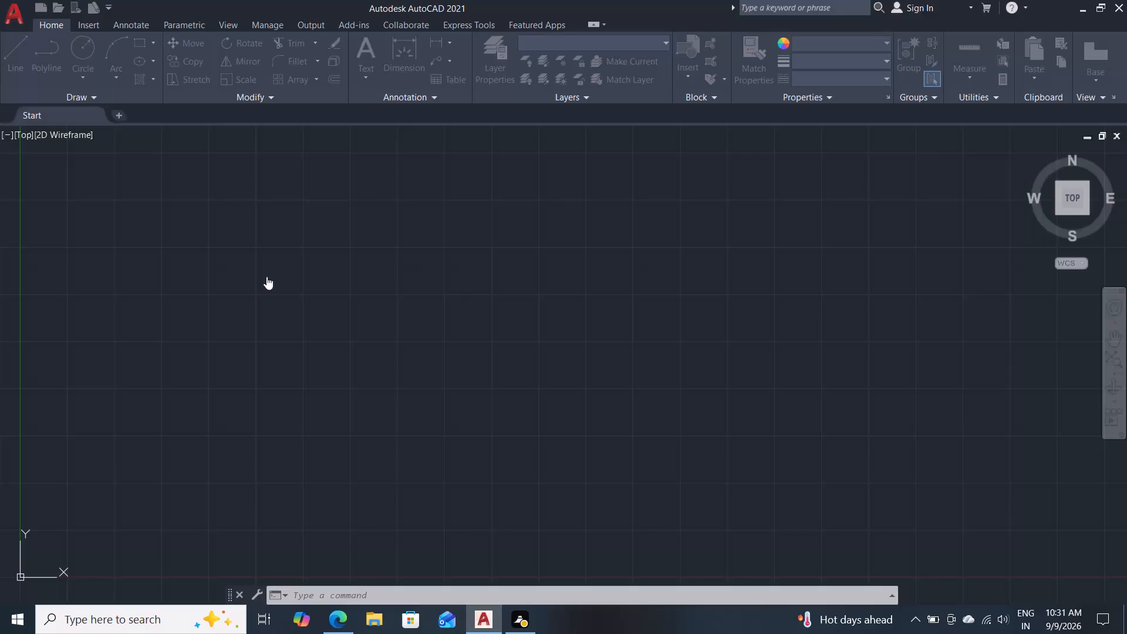
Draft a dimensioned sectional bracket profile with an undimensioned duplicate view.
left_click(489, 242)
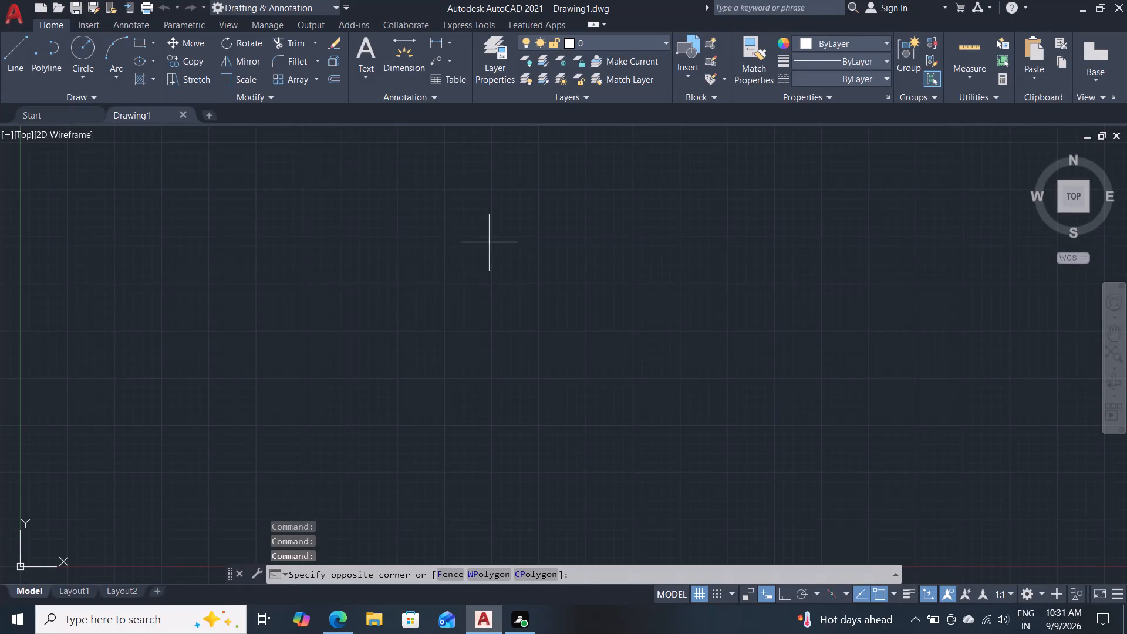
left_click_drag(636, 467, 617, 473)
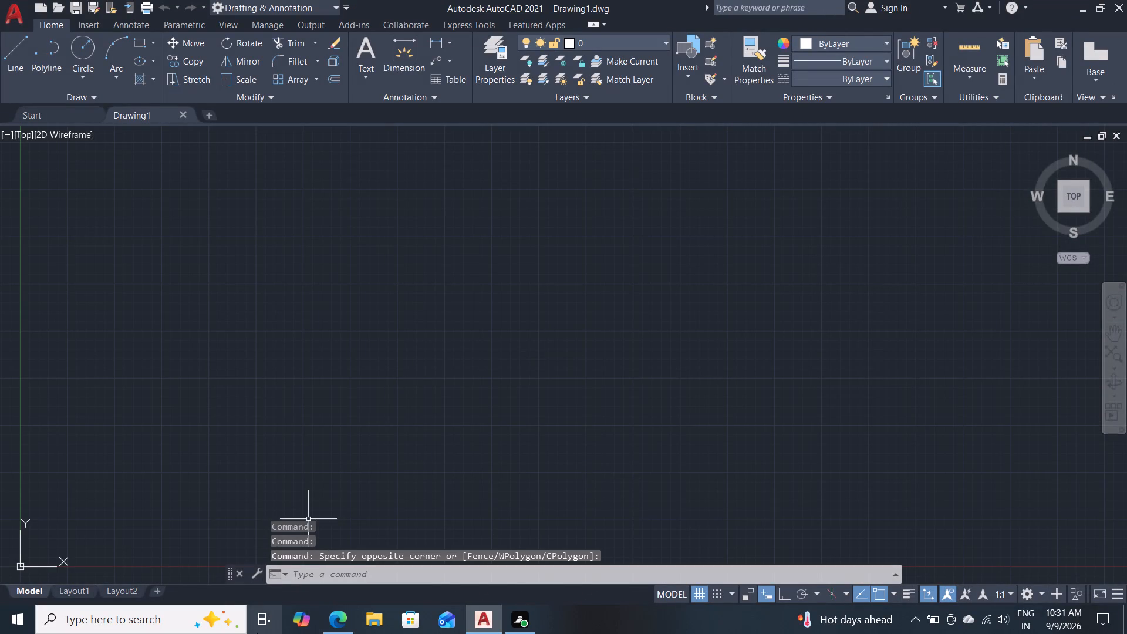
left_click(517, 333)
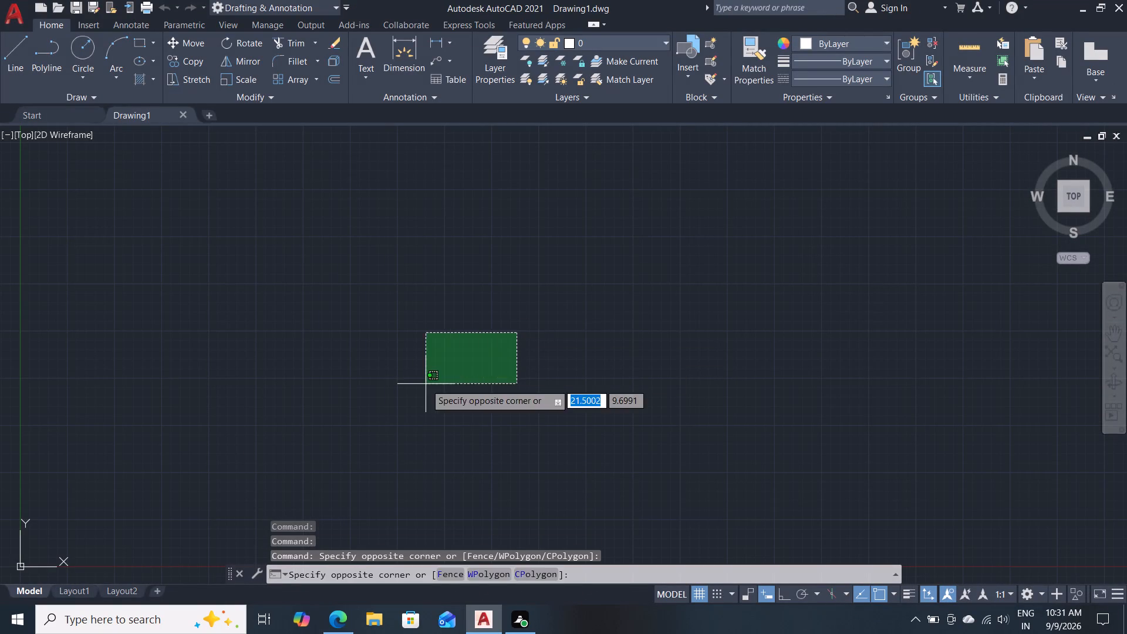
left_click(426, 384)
Configure the drawing units to decimal length with 0.0 precision and millimeters as the insertion scale.
type("un")
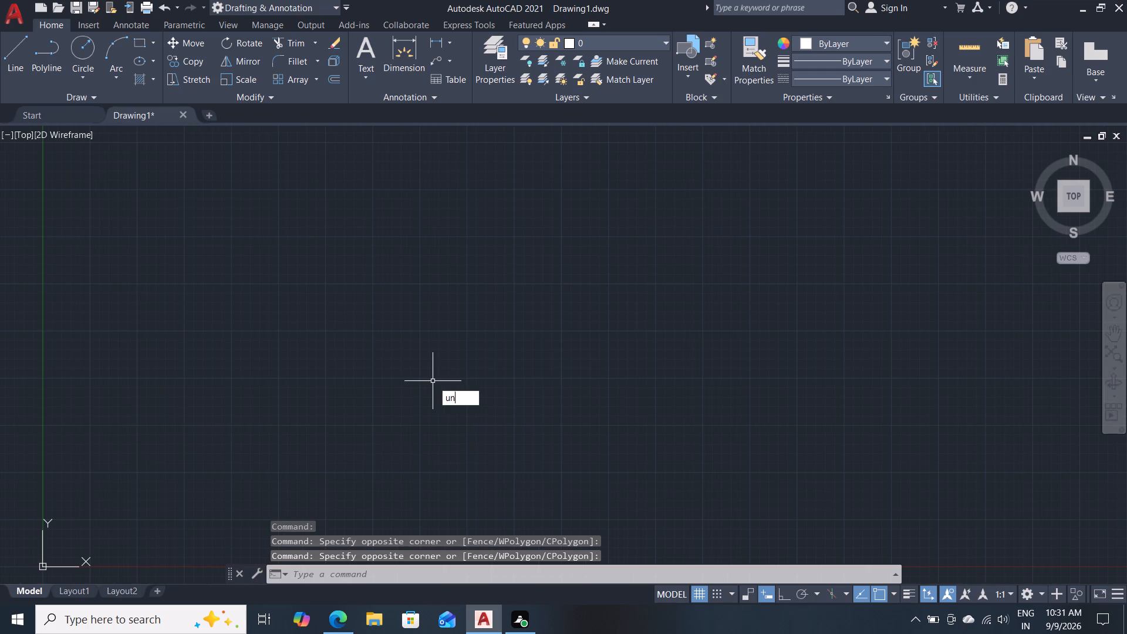
key("Return")
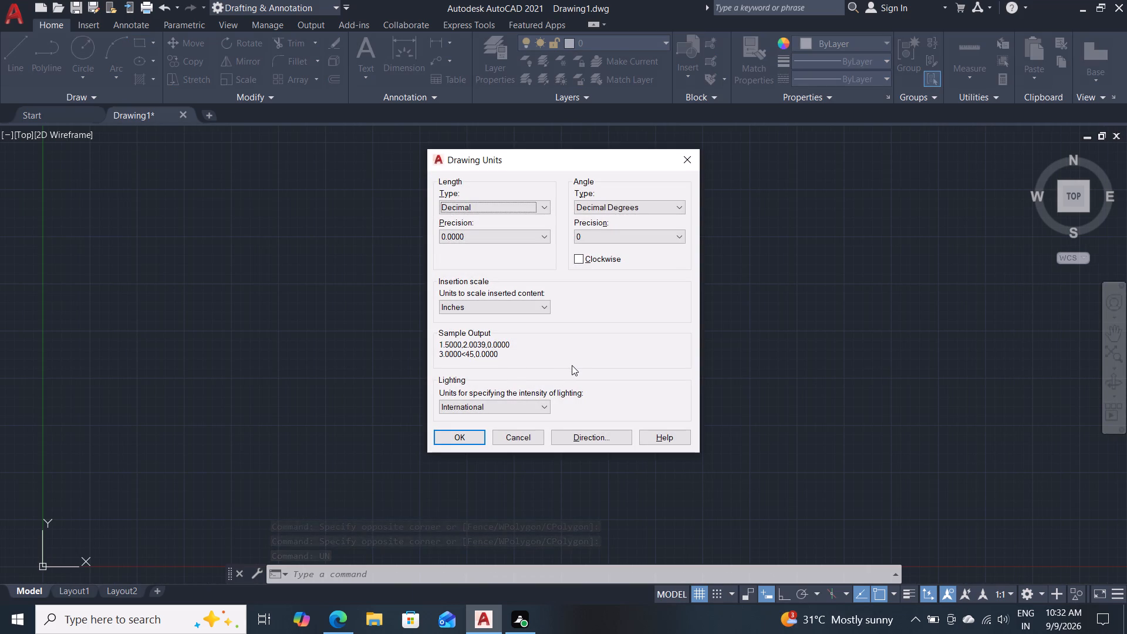
left_click(512, 216)
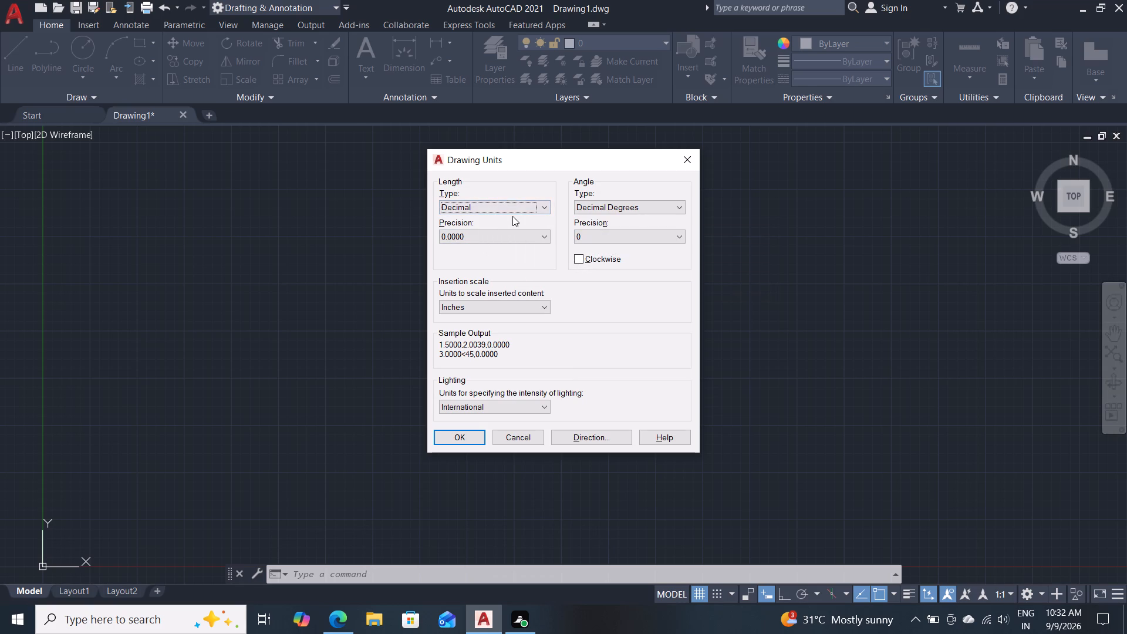
left_click(525, 199)
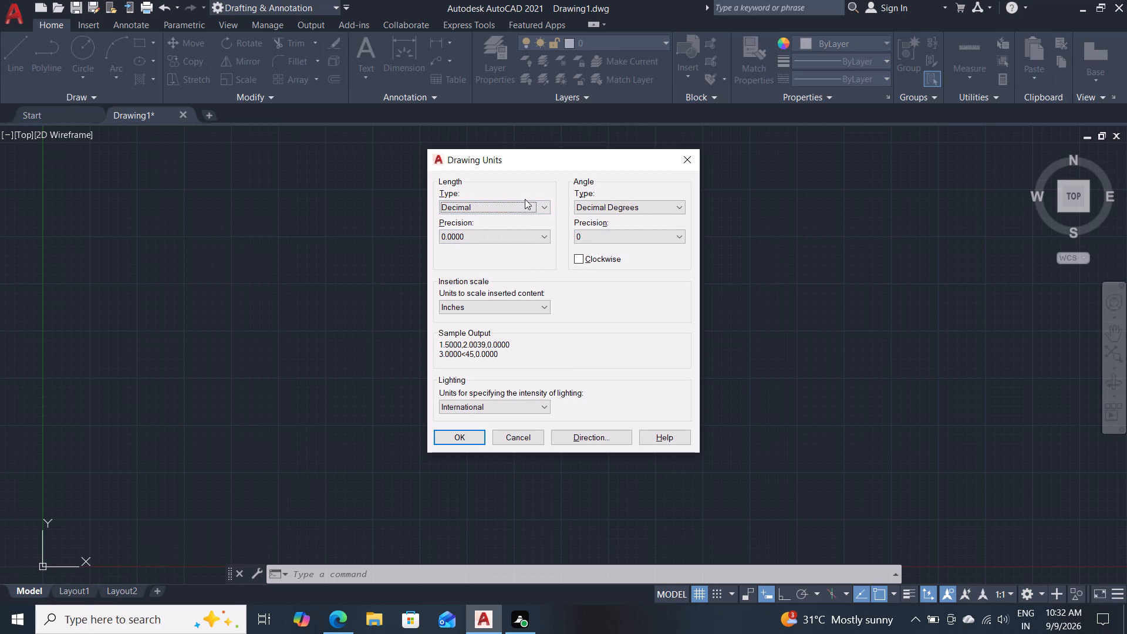
left_click(523, 207)
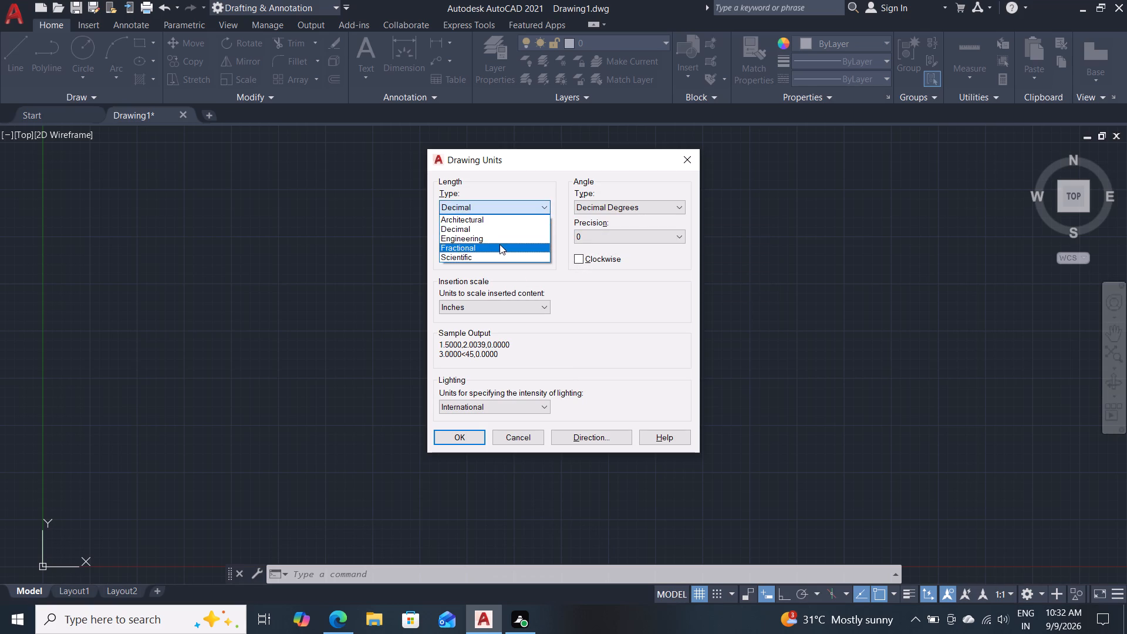
left_click(512, 229)
left_click(501, 247)
left_click(505, 243)
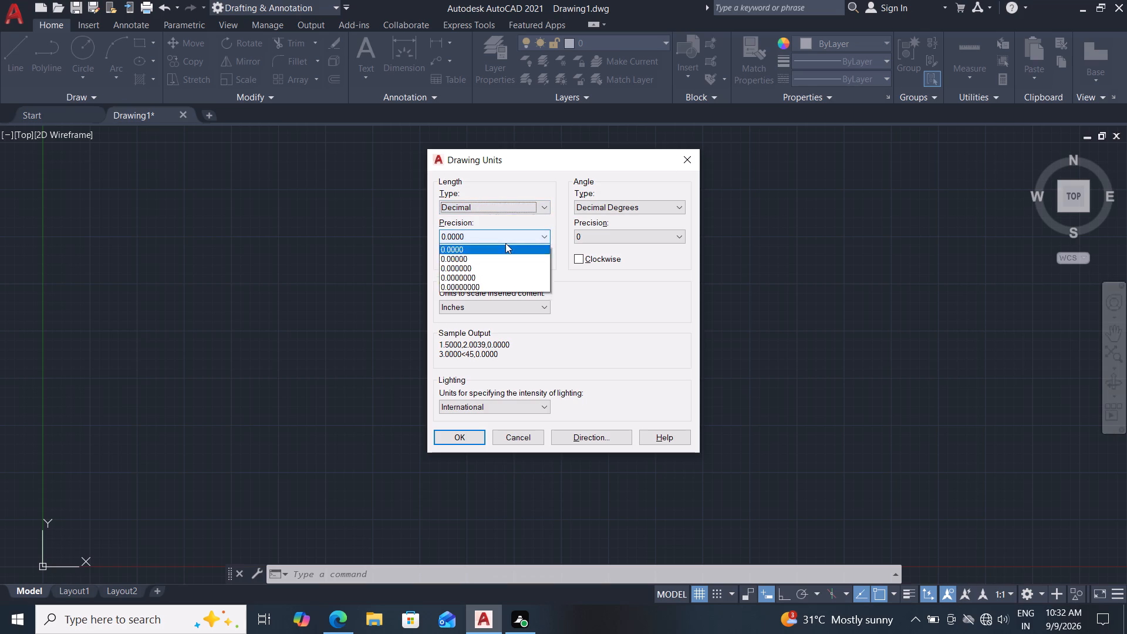
left_click(480, 262)
left_click(479, 312)
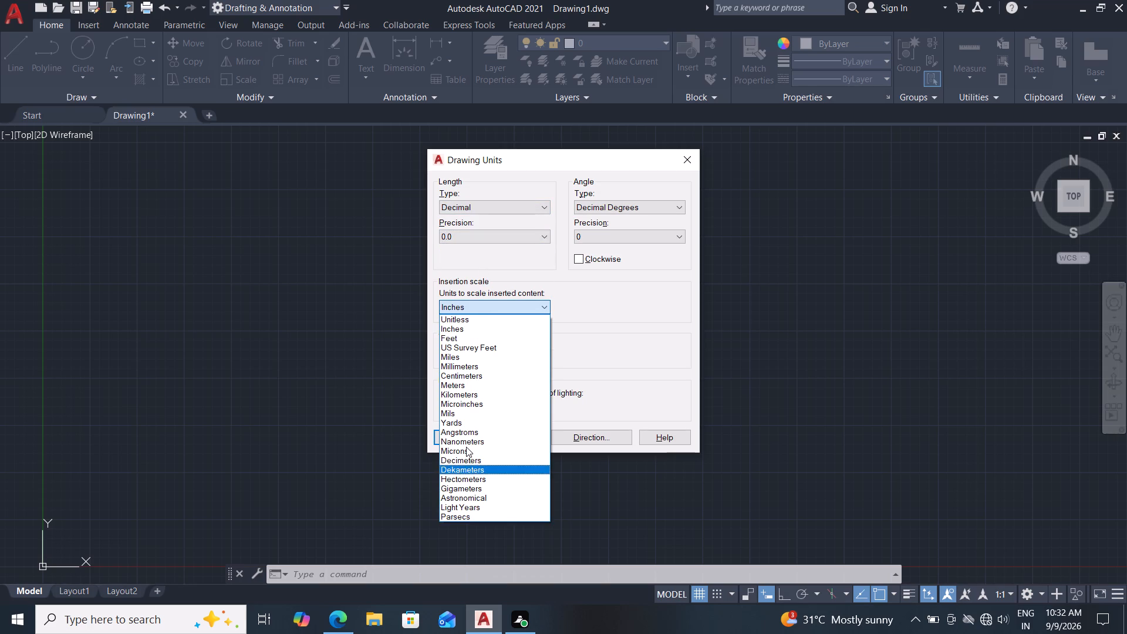
left_click(534, 366)
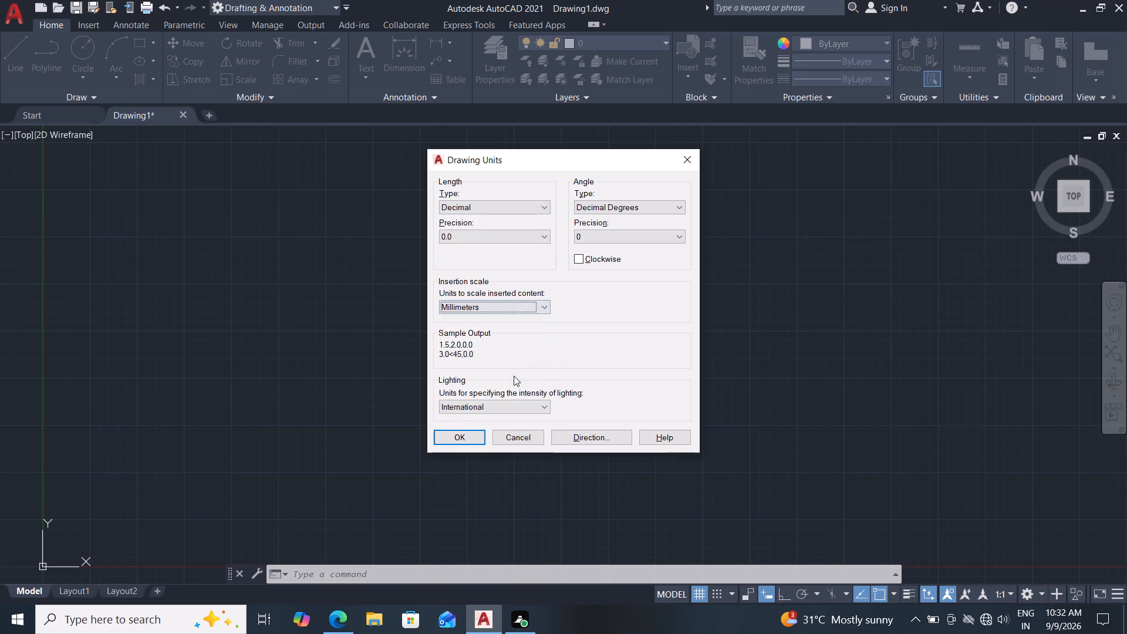
left_click(441, 438)
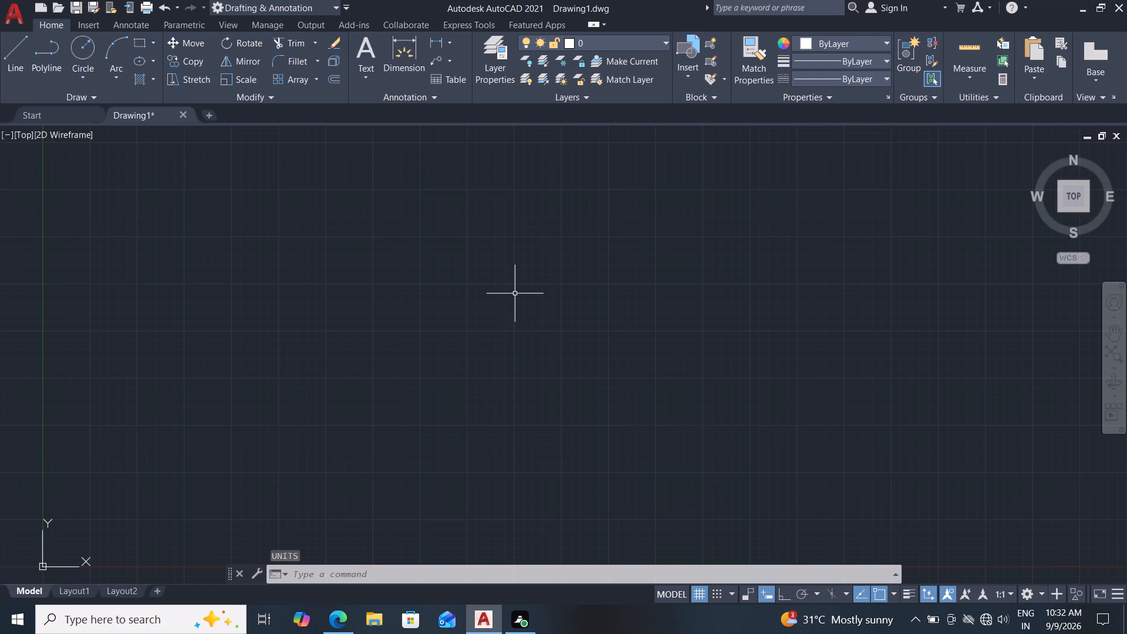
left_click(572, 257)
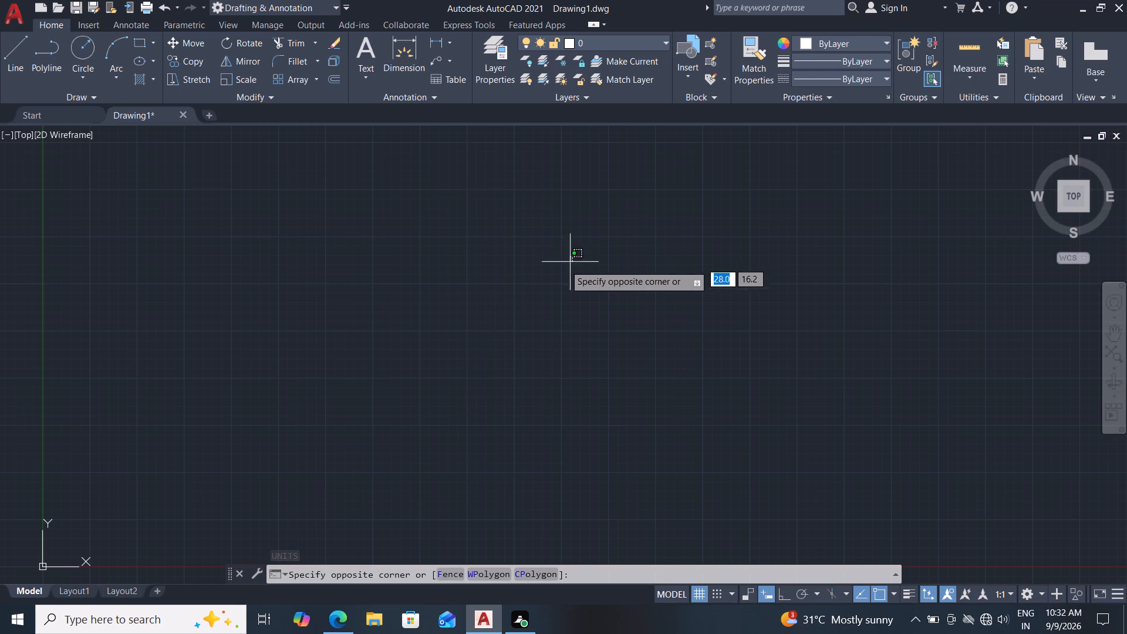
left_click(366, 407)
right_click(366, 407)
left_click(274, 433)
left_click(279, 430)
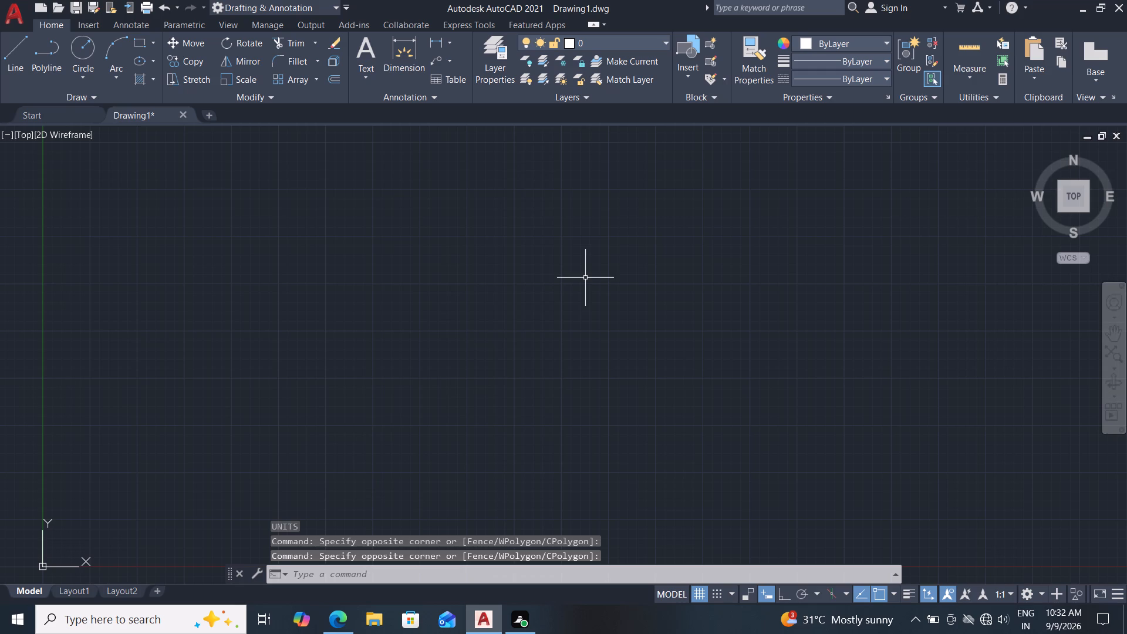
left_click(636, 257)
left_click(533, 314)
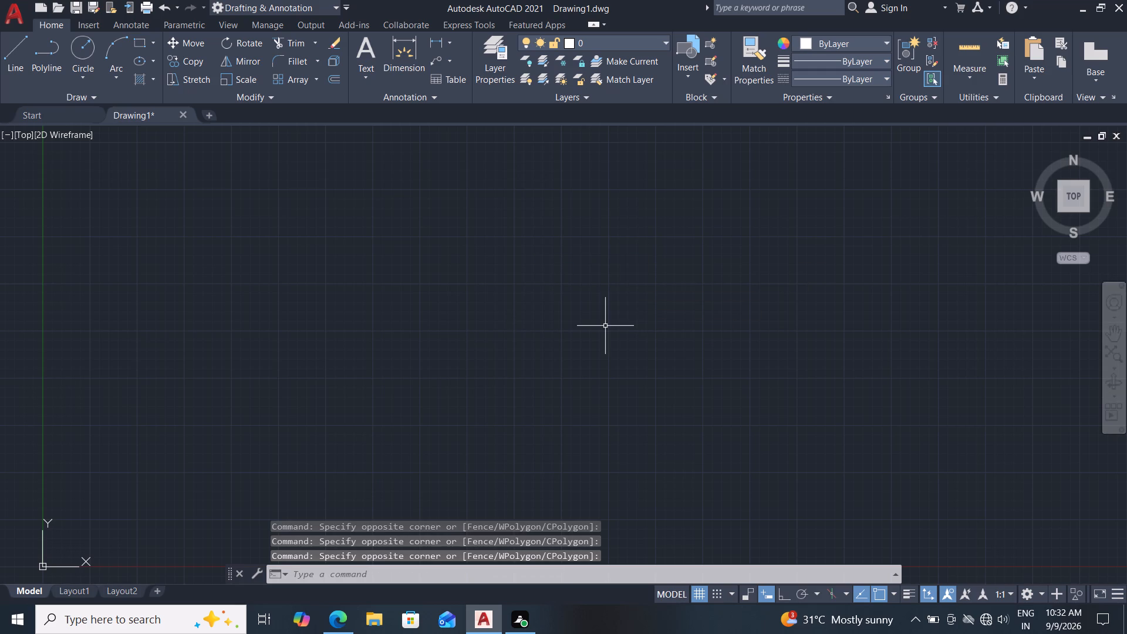
Open the Standard dimension style for modification.
key("d")
key("Return")
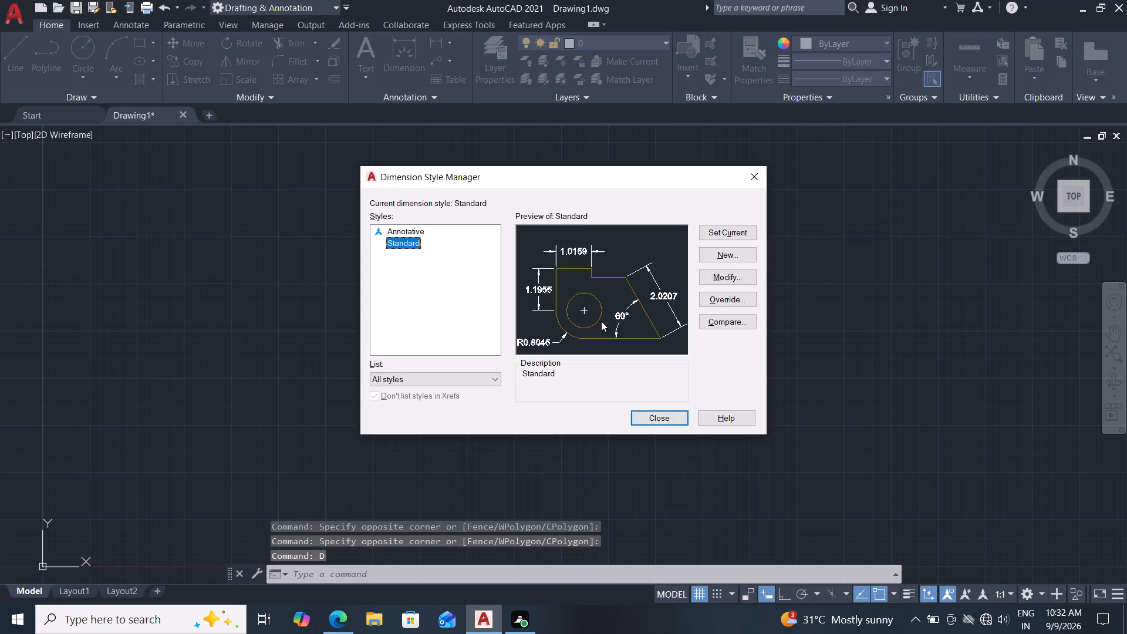
left_click(744, 275)
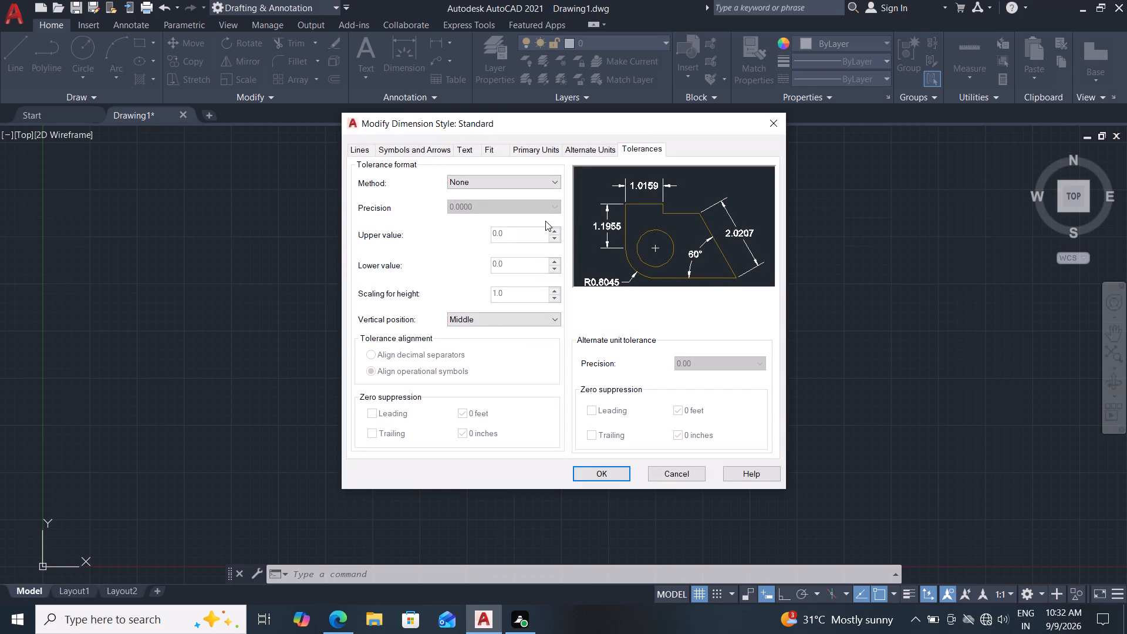
Examine the Standard style's dimension line and extension line settings, including colour, linetype, lineweight and the suppression of dim lines 1 and 2.
left_click(350, 151)
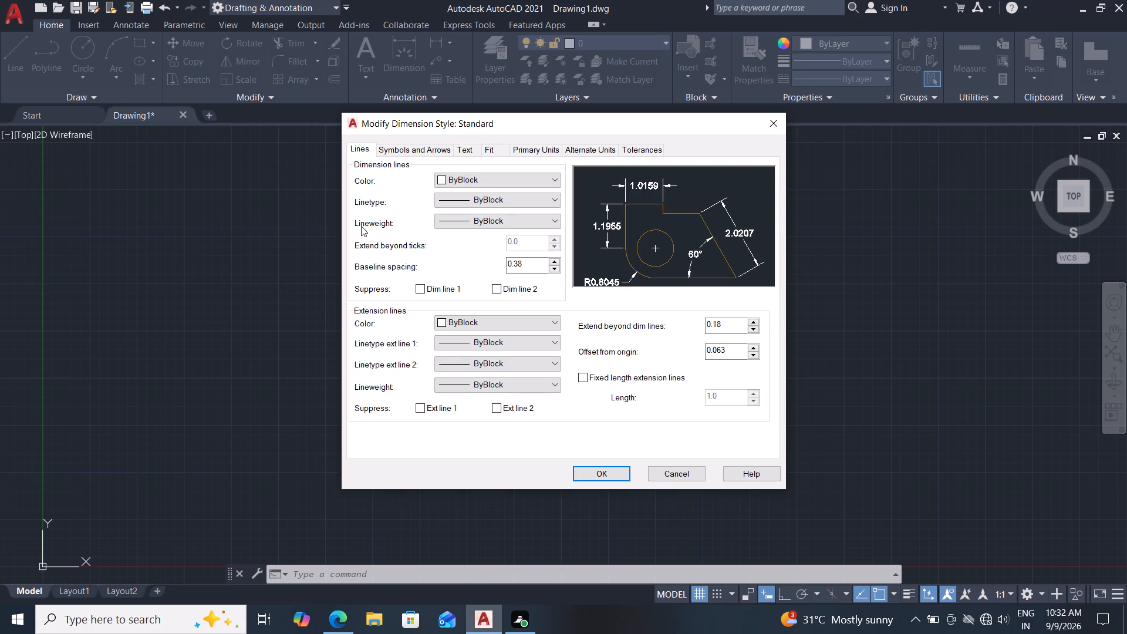
left_click(502, 183)
left_click(469, 205)
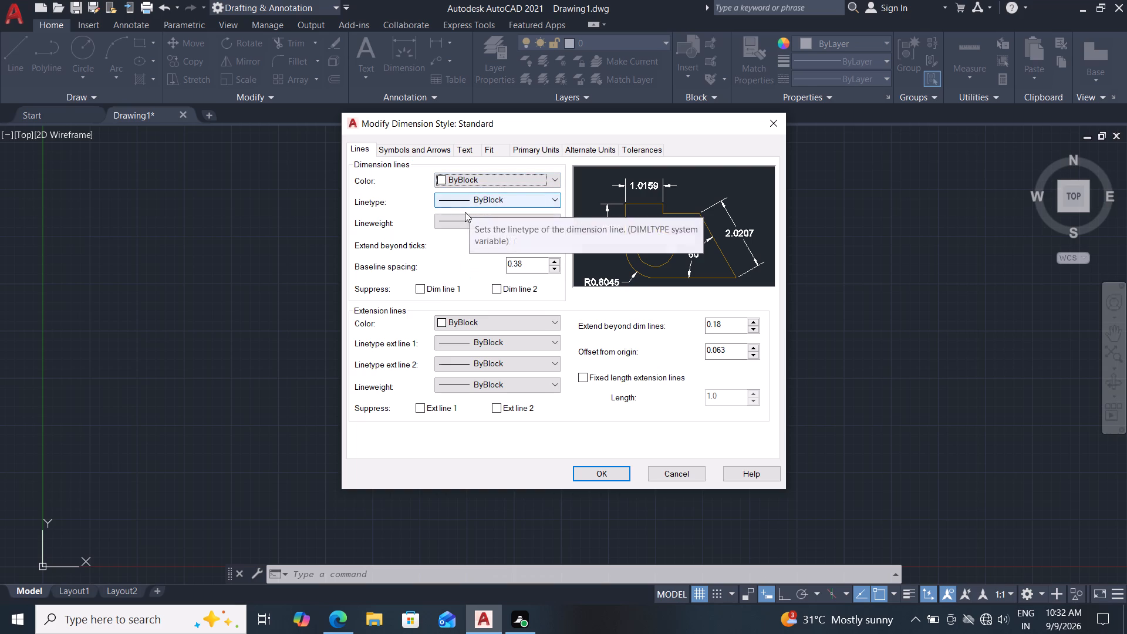
left_click(525, 201)
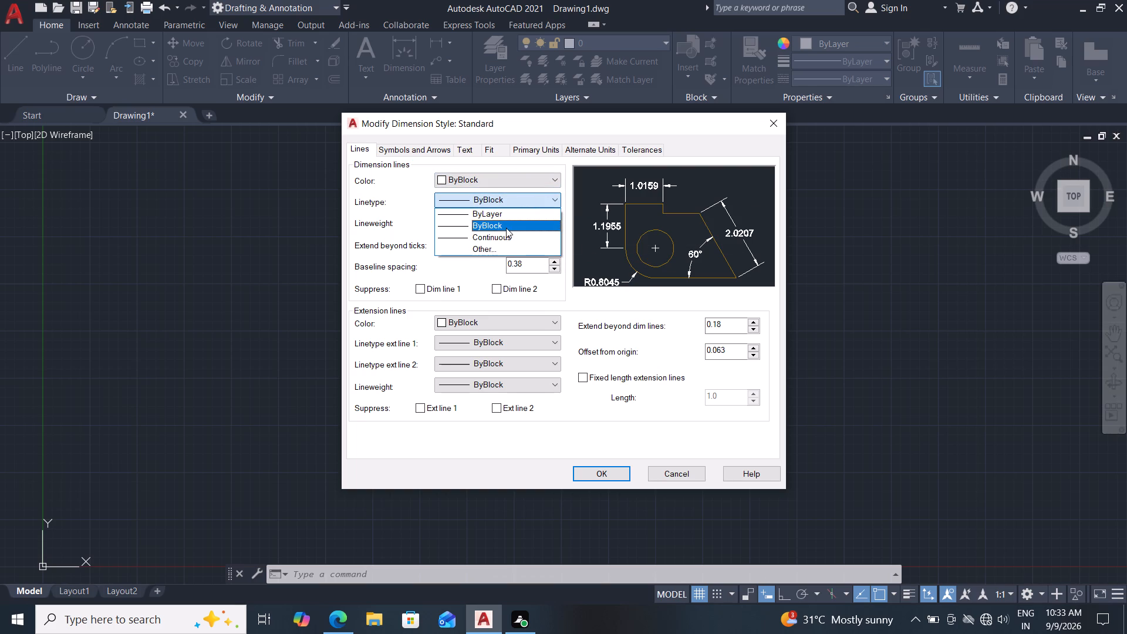
left_click(506, 228)
left_click(509, 224)
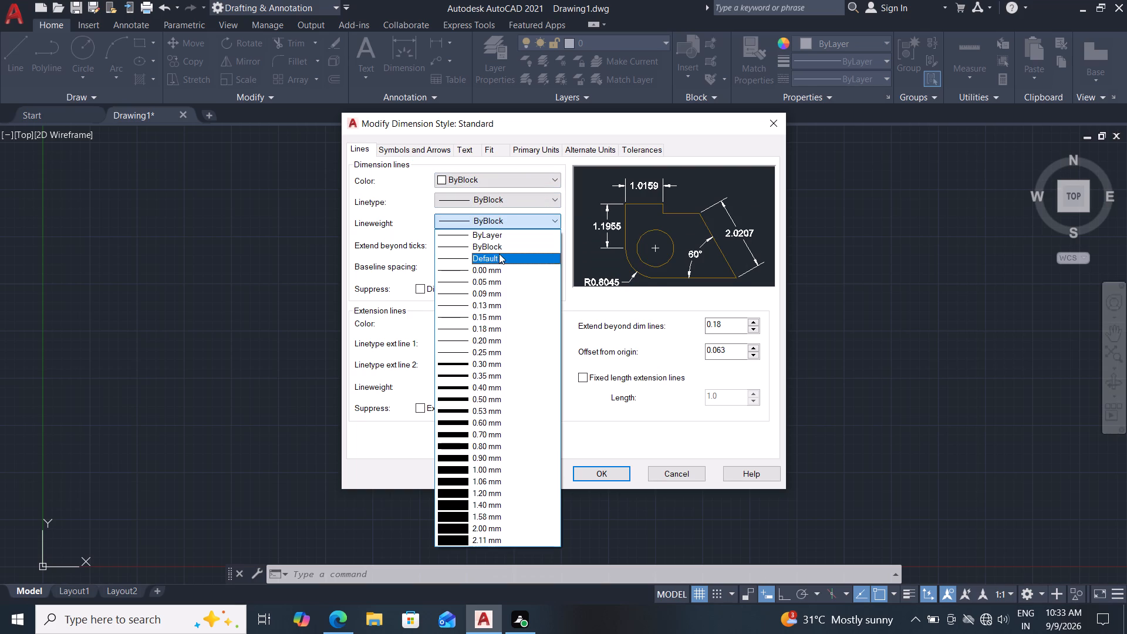
left_click(504, 245)
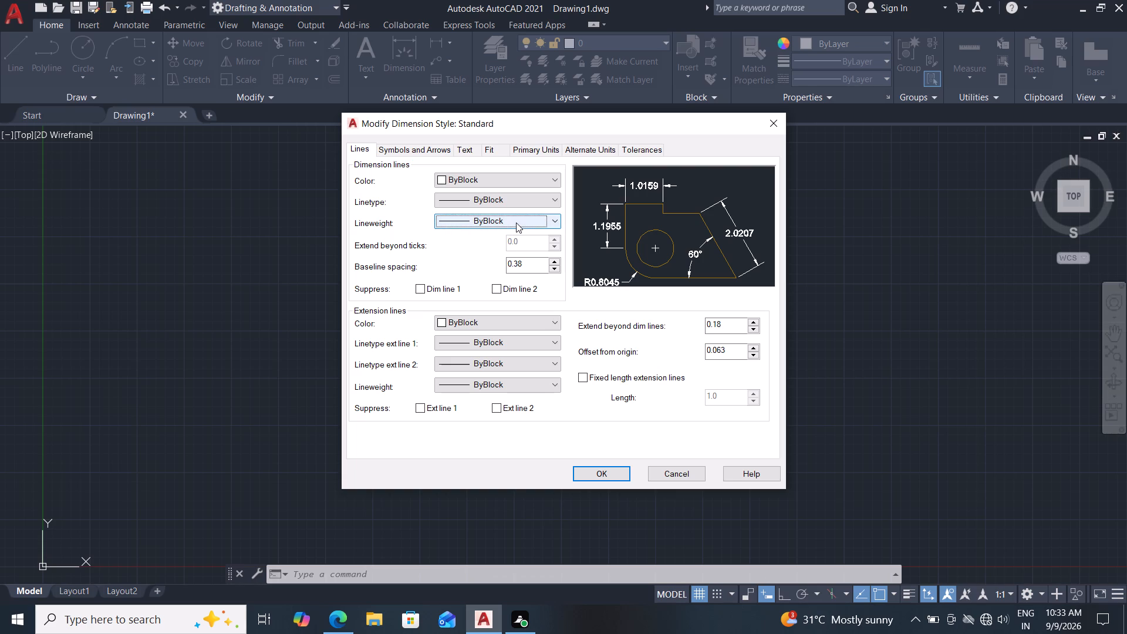
left_click(424, 287)
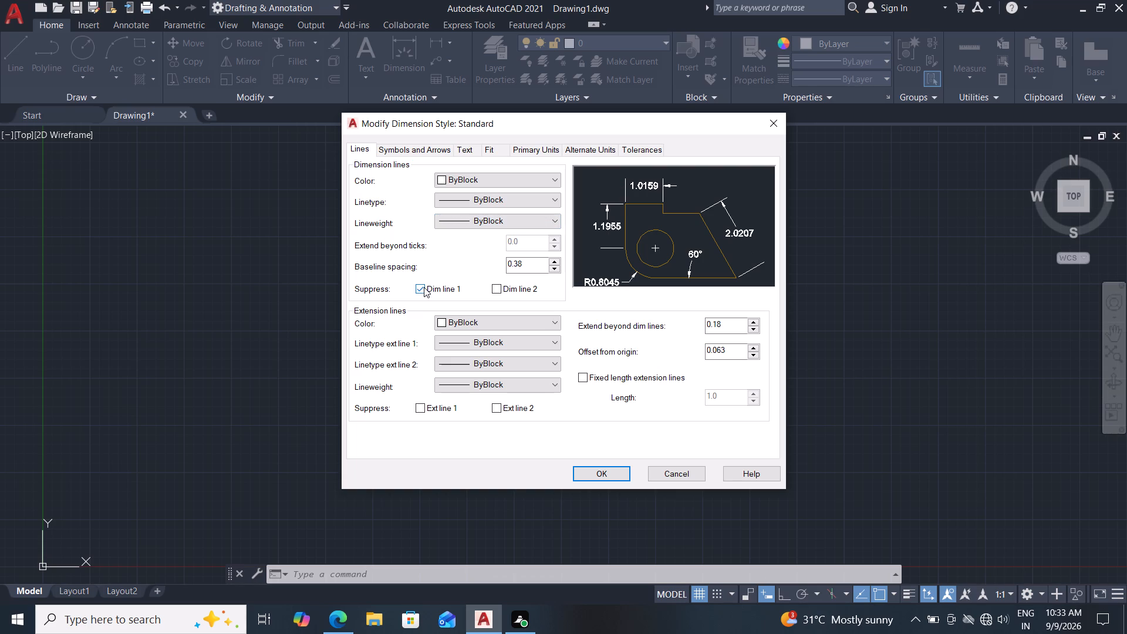
left_click(424, 287)
left_click(499, 291)
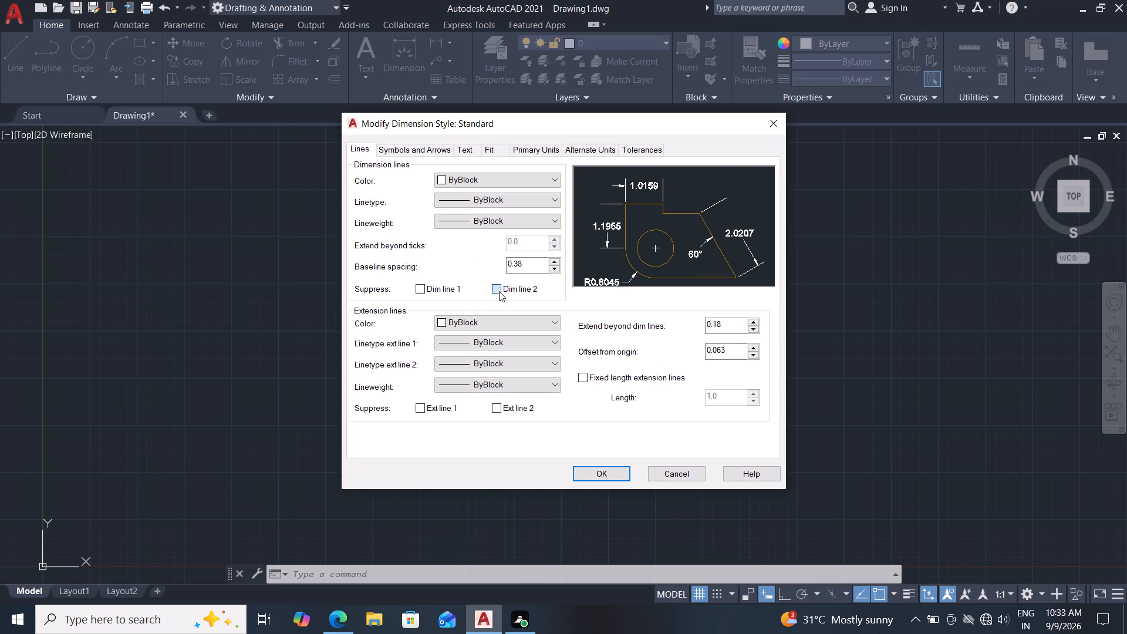
left_click(499, 291)
left_click(497, 323)
left_click(484, 344)
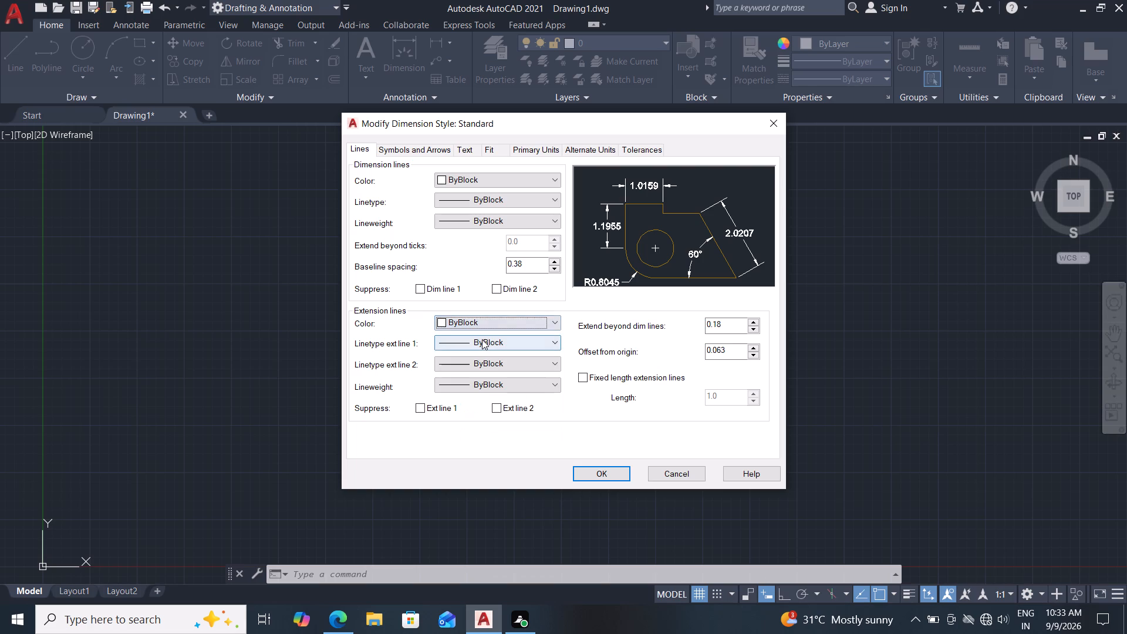
left_click(482, 339)
left_click(477, 366)
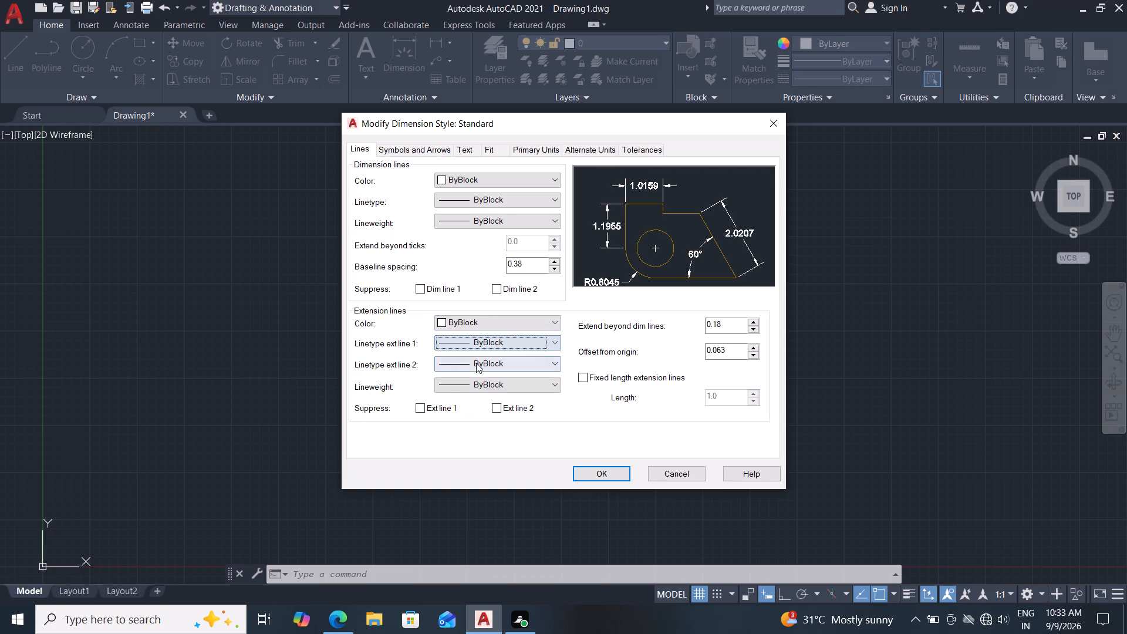
left_click(476, 363)
left_click(477, 386)
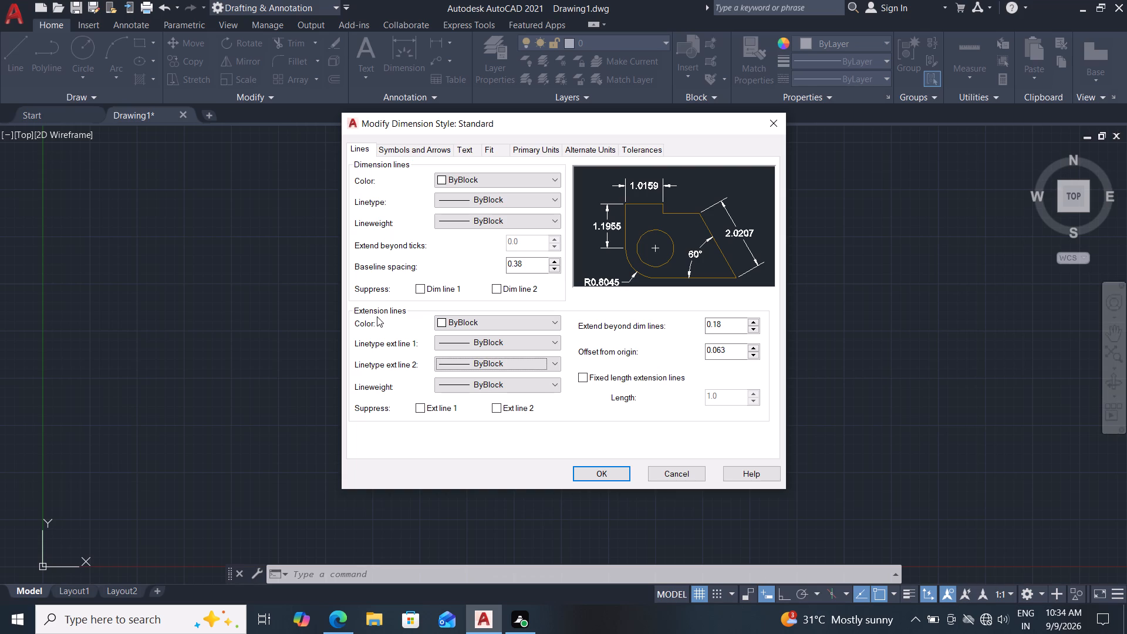
Set the arrow size of the Standard dimension style to 3.
left_click(397, 156)
left_click(405, 150)
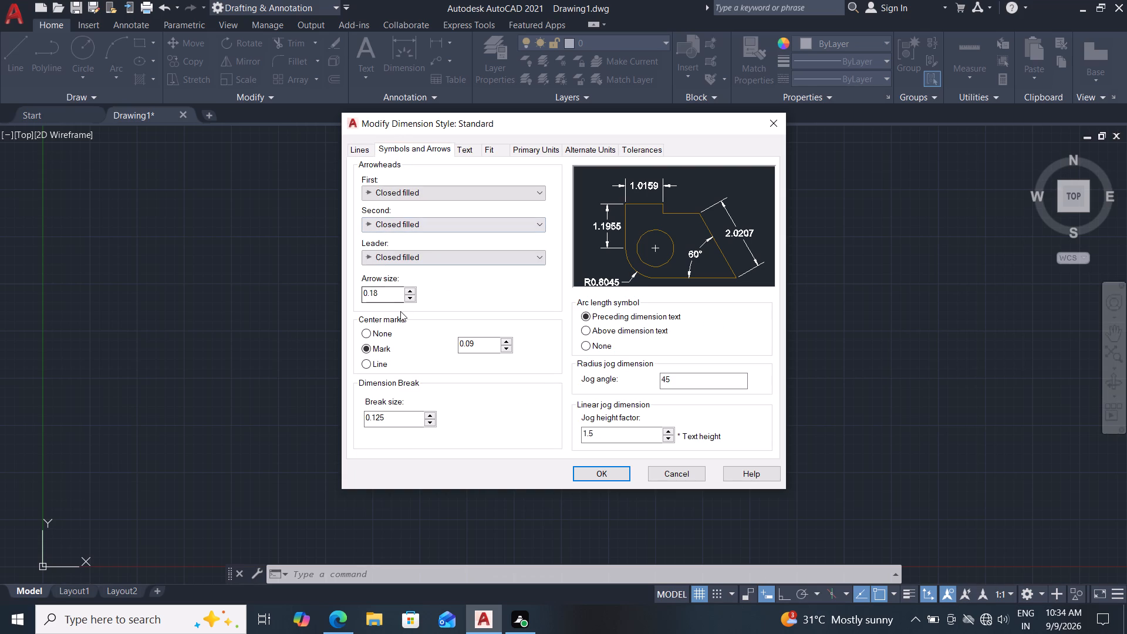
left_click_drag(399, 292, 274, 308)
key("3")
key("Return")
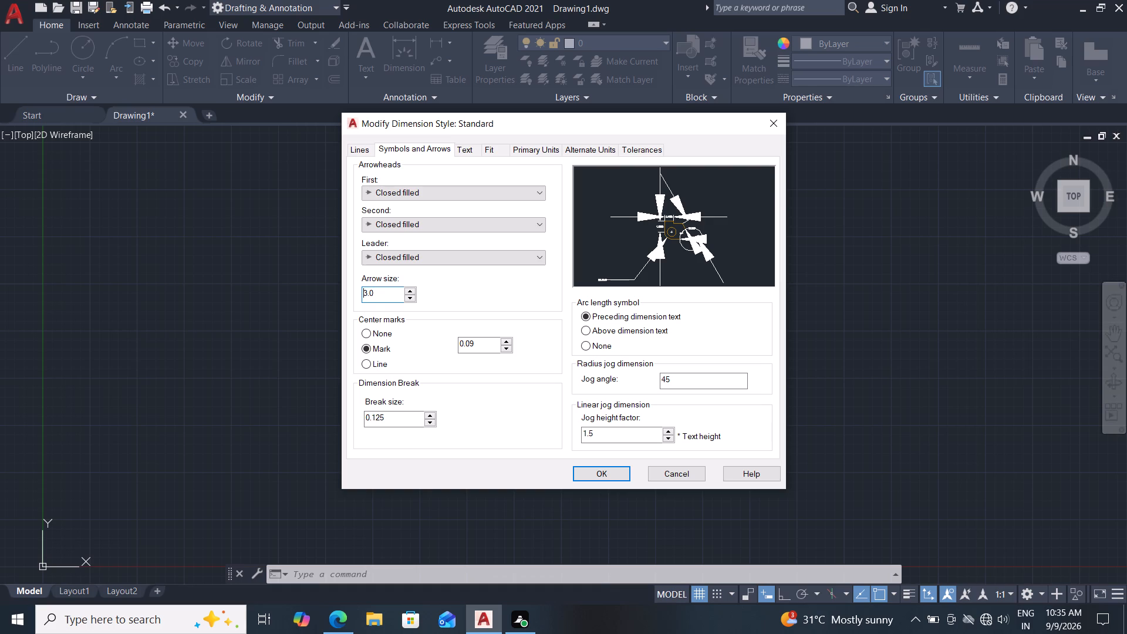
Set the text height of the Standard dimension style to 3.
left_click(459, 151)
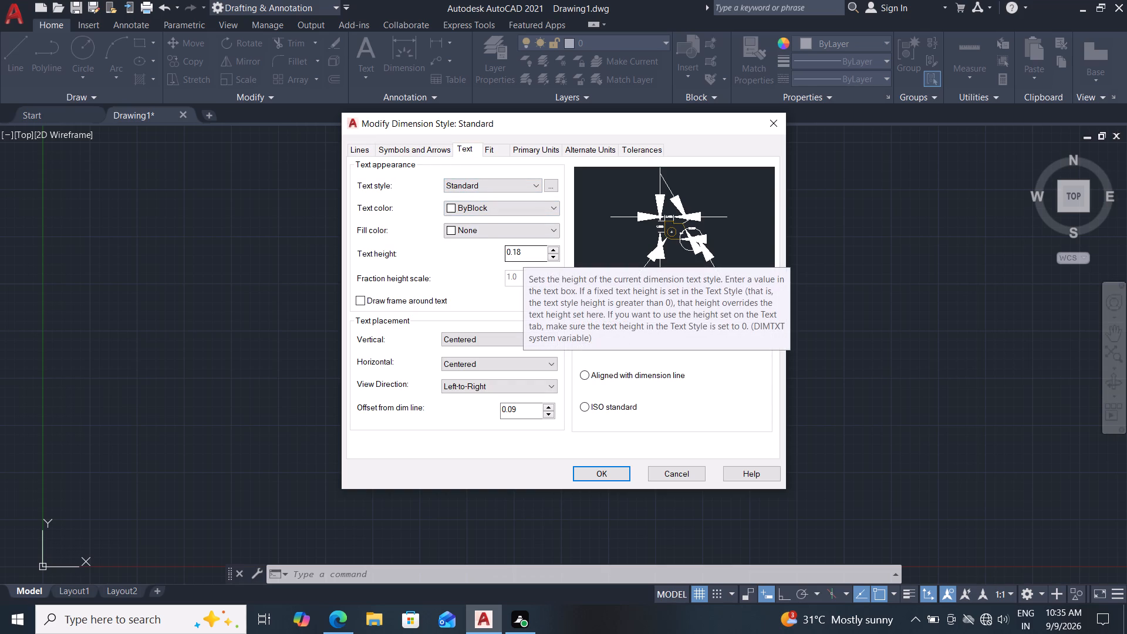
left_click_drag(528, 254, 454, 259)
key("3")
key("Return")
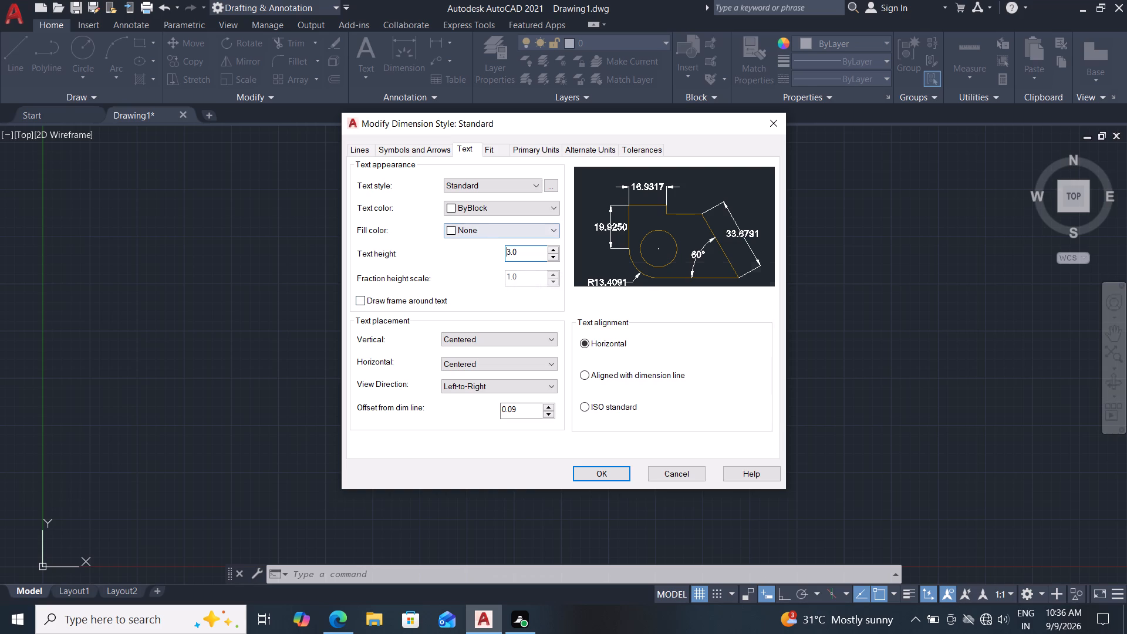
Set the Standard dimension style's linear precision to 0.0, suppress trailing zeros, and close the style settings.
left_click(500, 157)
left_click(543, 153)
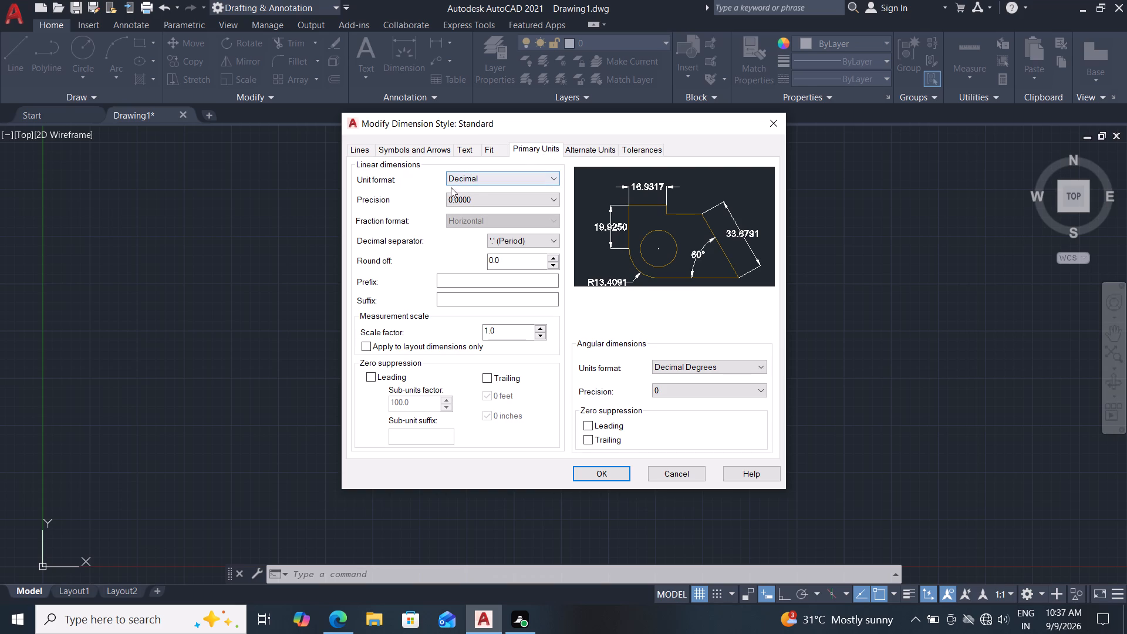
left_click(494, 201)
left_click(477, 220)
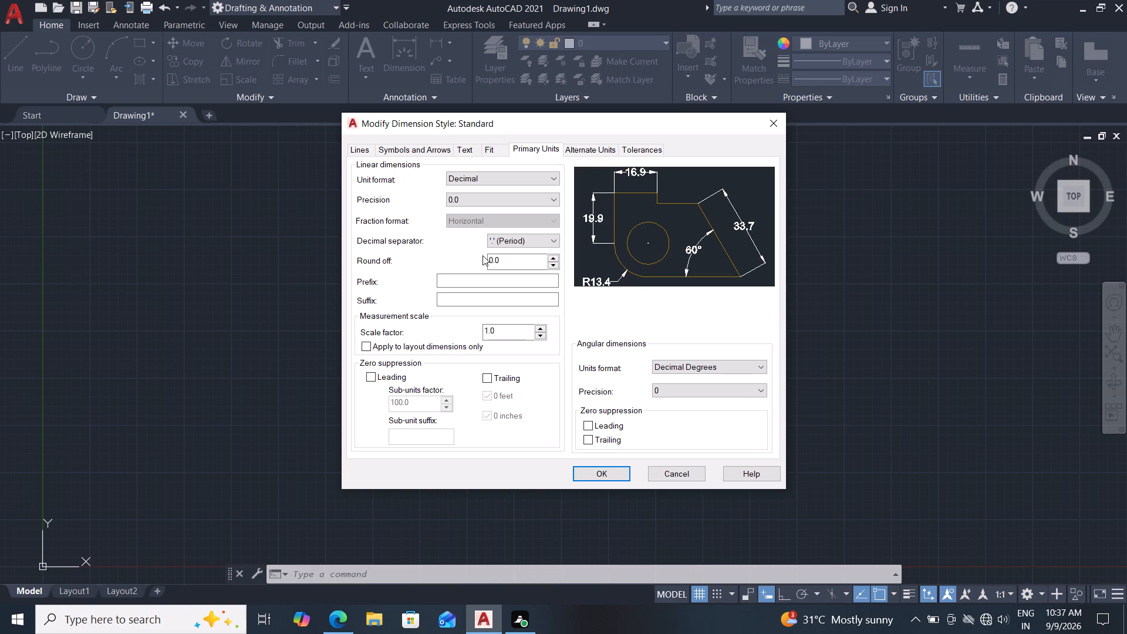
left_click(487, 376)
left_click(606, 480)
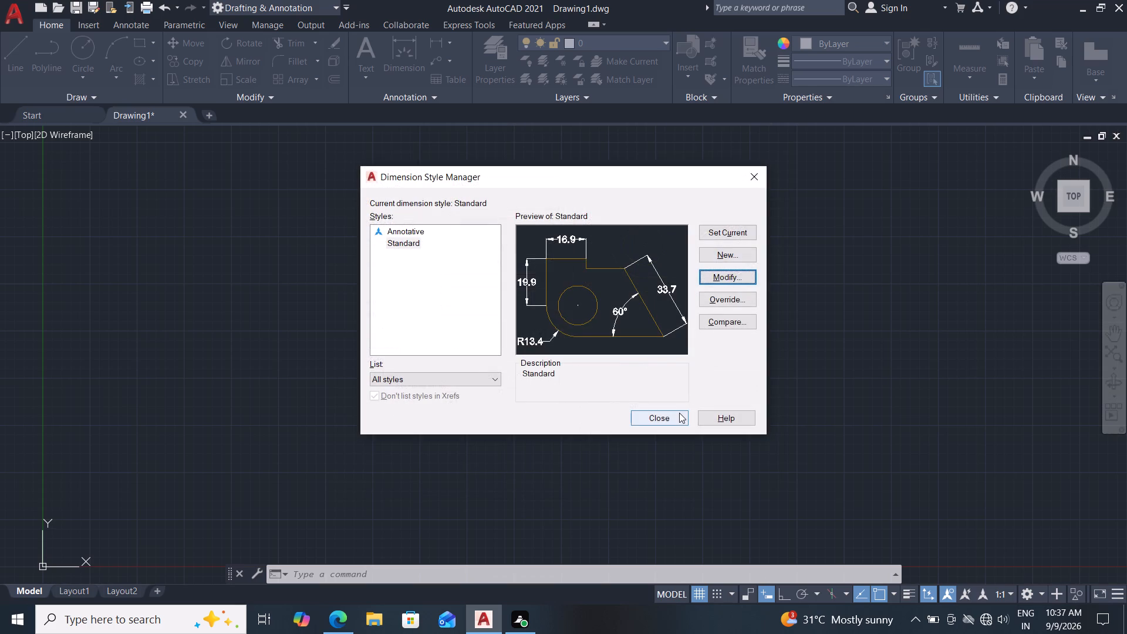
left_click(679, 413)
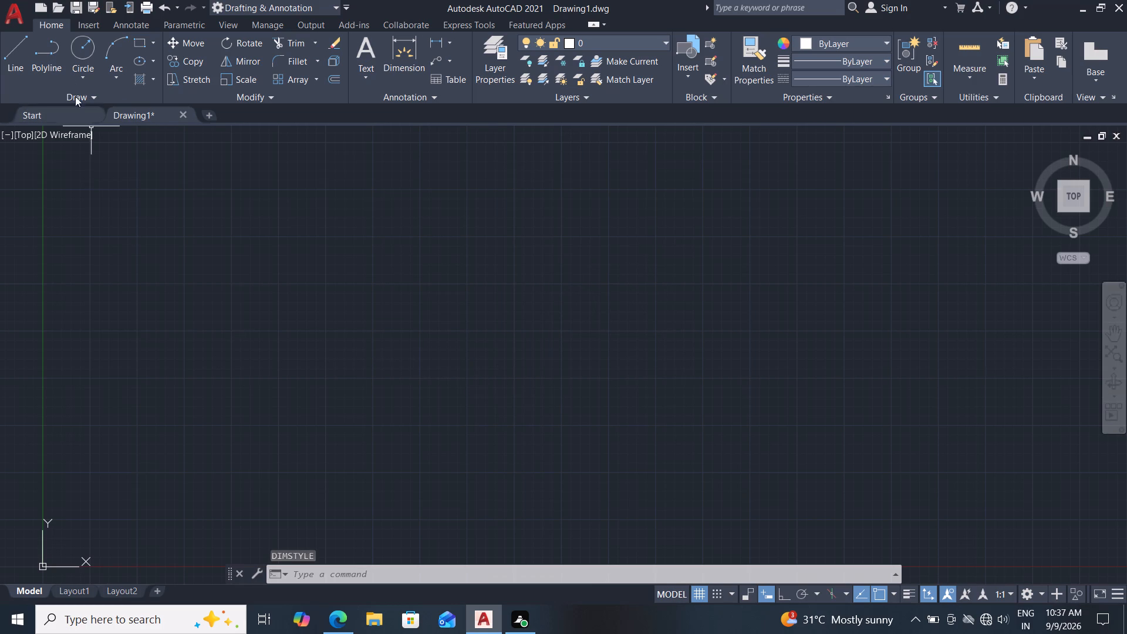
Draw a horizontal rectangle 85 mm wide and 10 mm high.
left_click(141, 43)
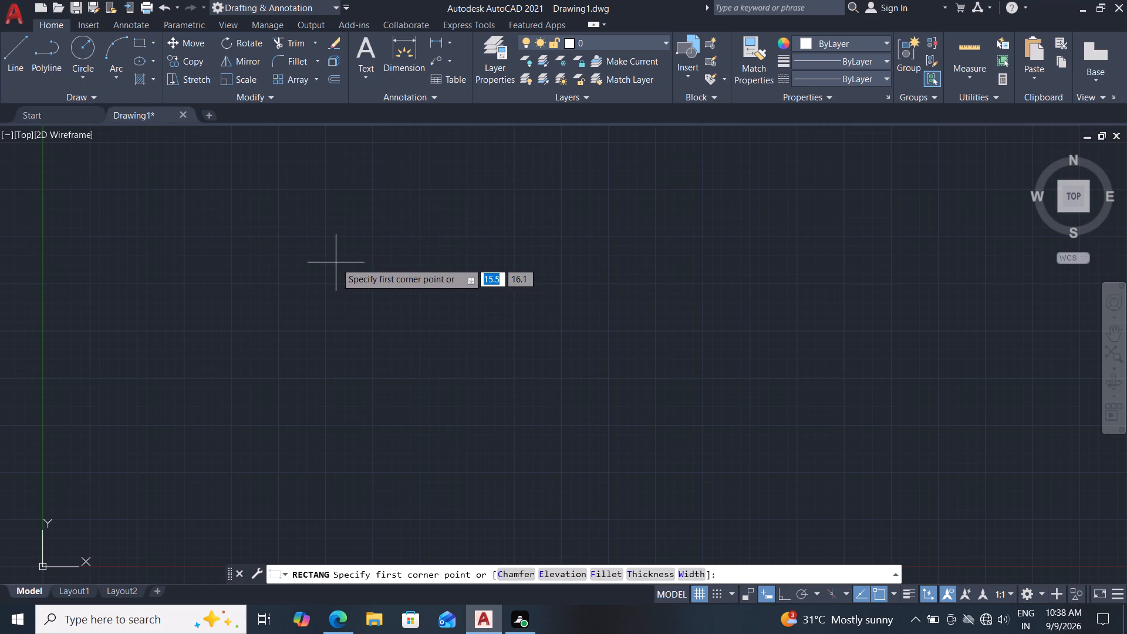
left_click(323, 237)
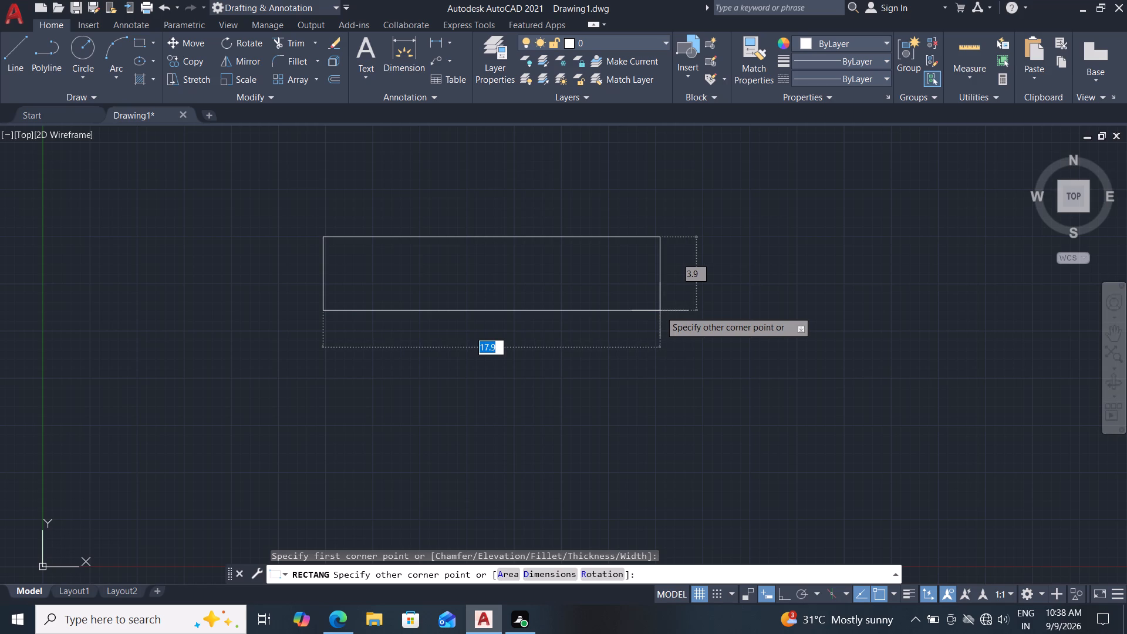
type("84")
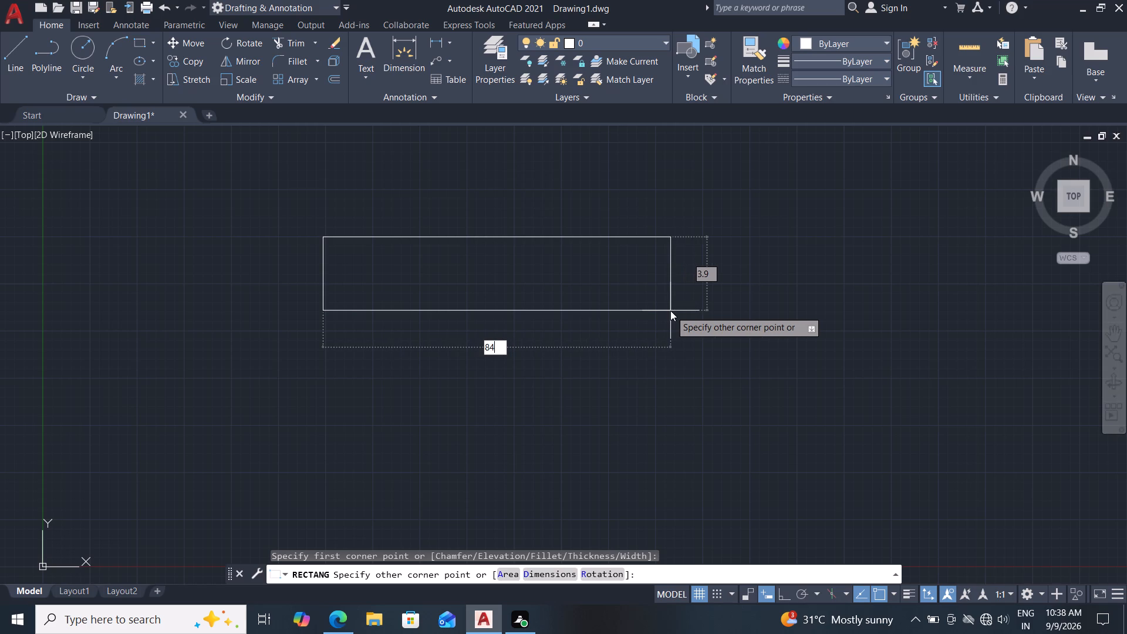
key("BackSpace")
key("5")
key("Tab")
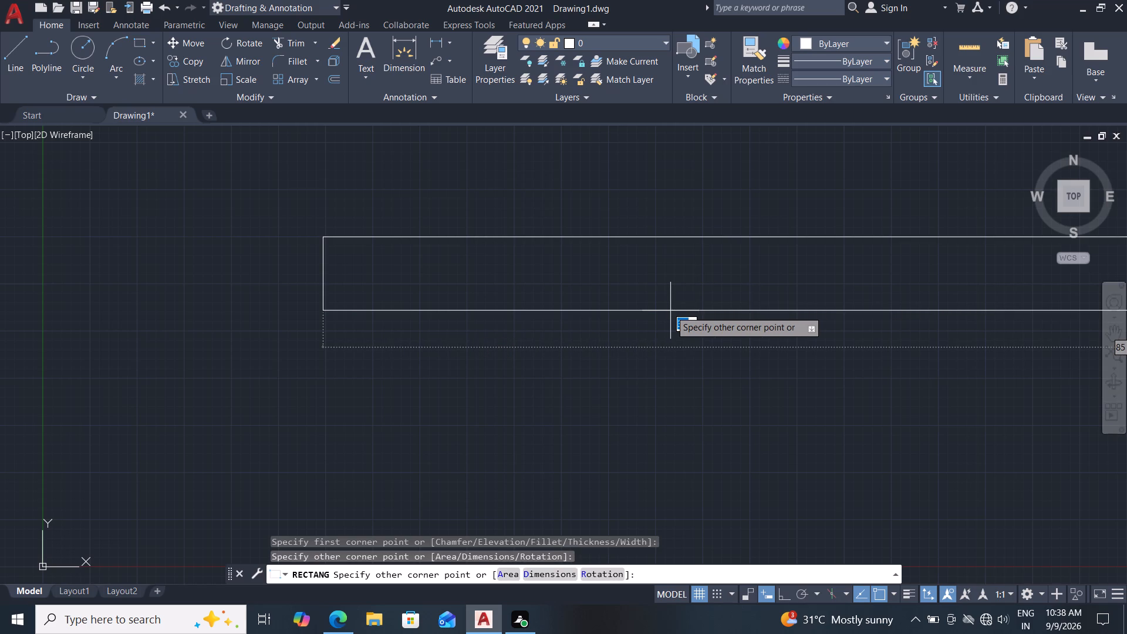
type("10")
key("Return")
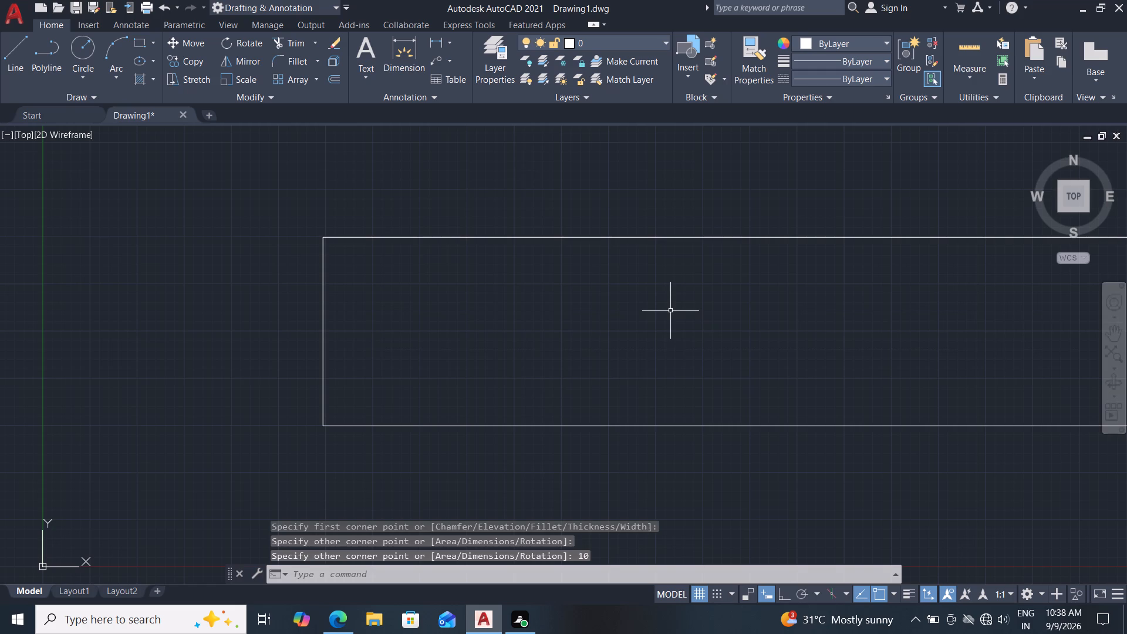
Draw a vertical rectangle 10 mm wide and 40 mm high in the empty area left of the long rectangle.
scroll(657, 292, "down", 3)
middle_click_drag(652, 335, 627, 346)
scroll(627, 346, "down", 1)
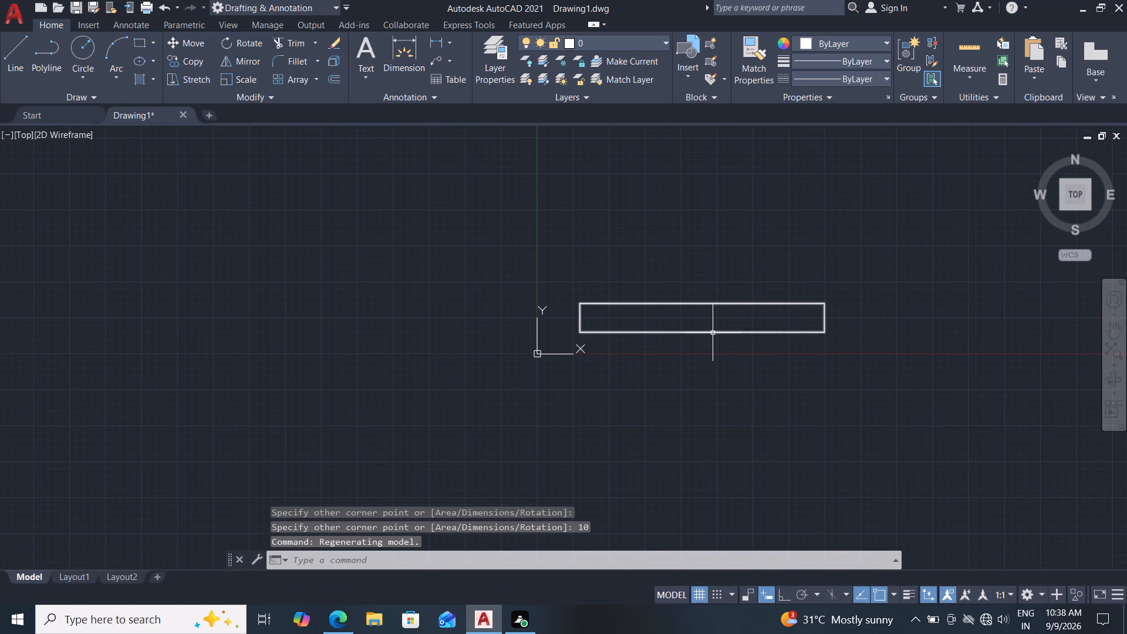
scroll(733, 322, "up", 1)
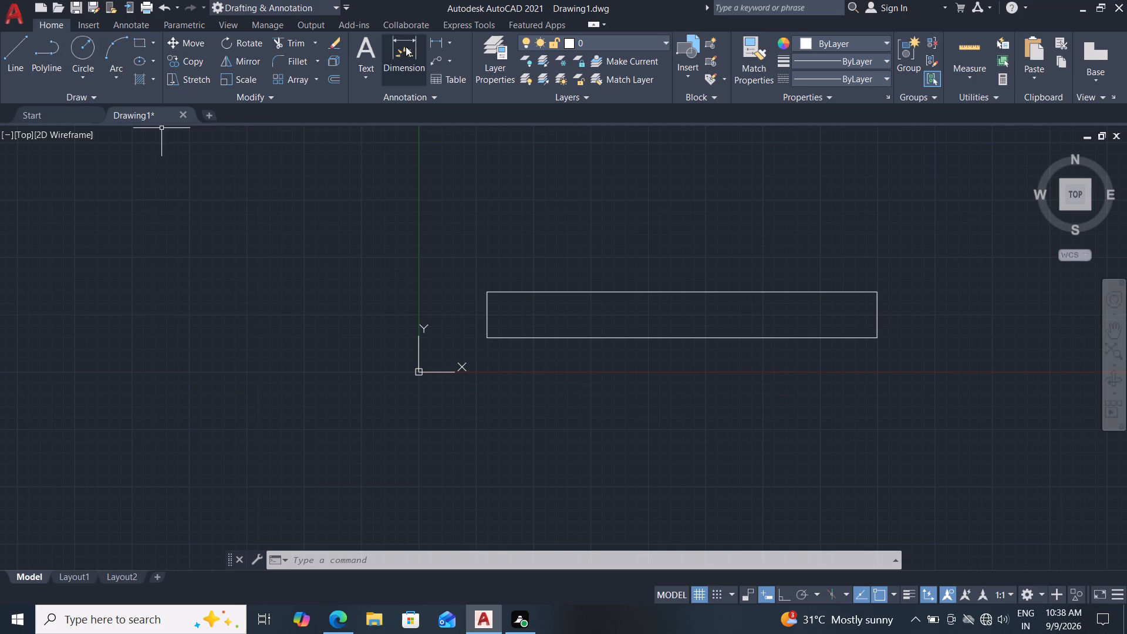
left_click(143, 39)
left_click(239, 304)
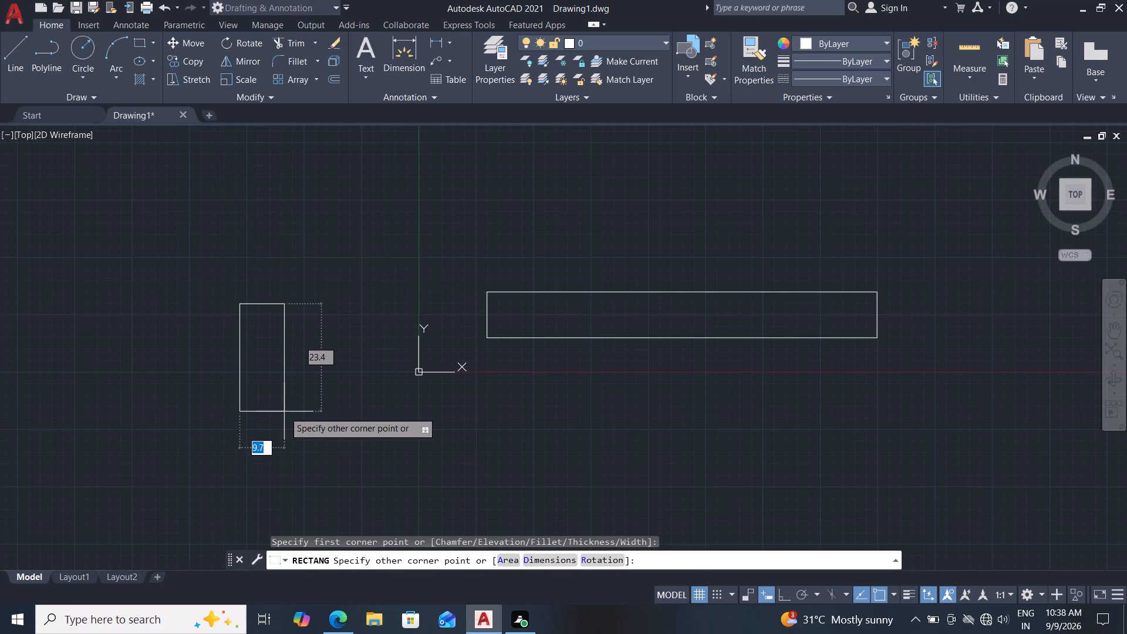
type("10")
key("Tab")
type("40")
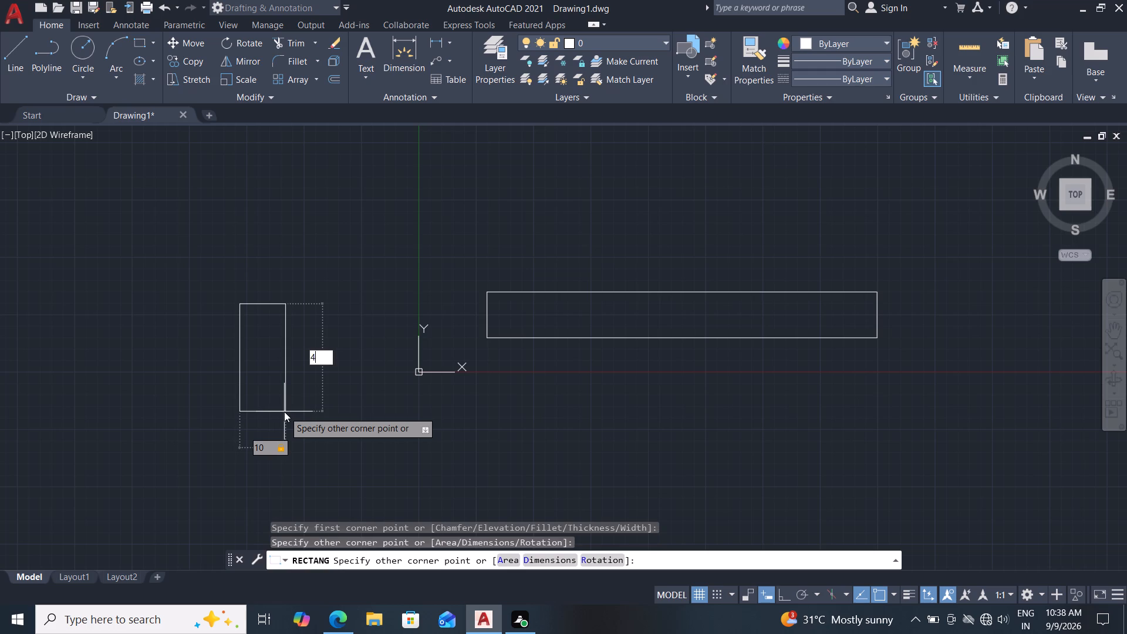
key("Return")
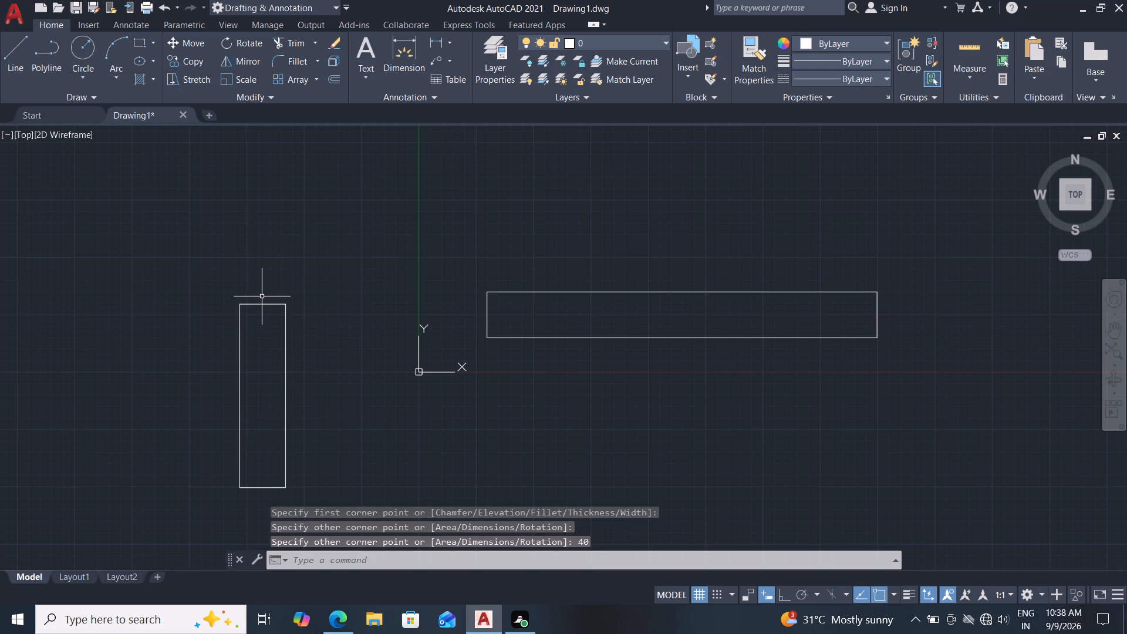
Move the 10 by 40 mm rectangle so its top-left corner meets the long rectangle's top-left corner.
key("m")
key("Return")
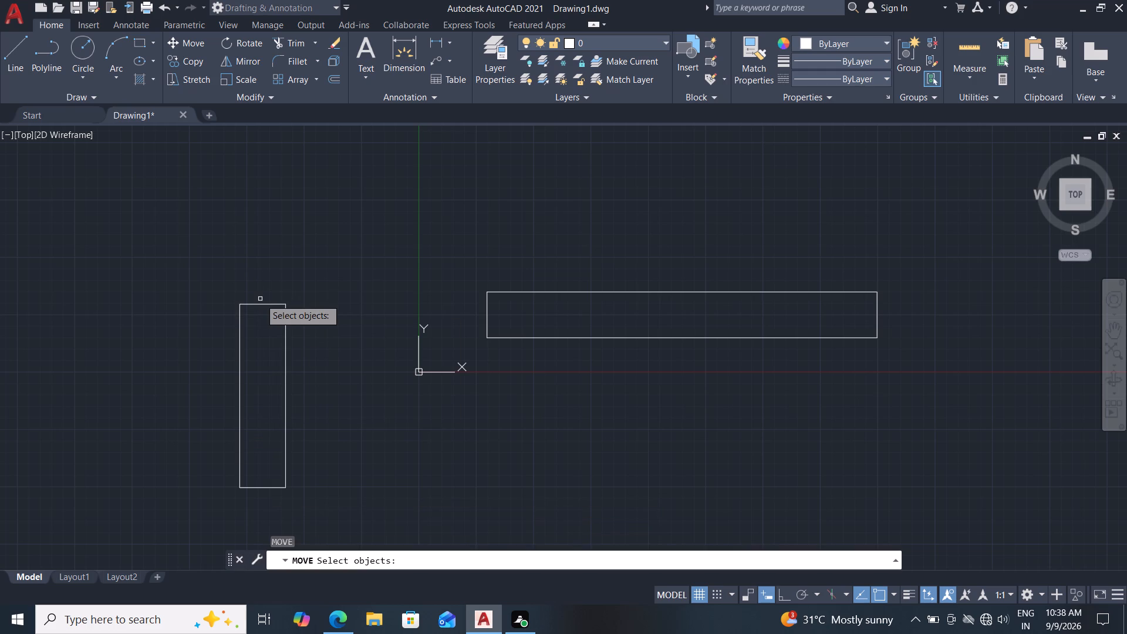
left_click(280, 286)
left_click(193, 466)
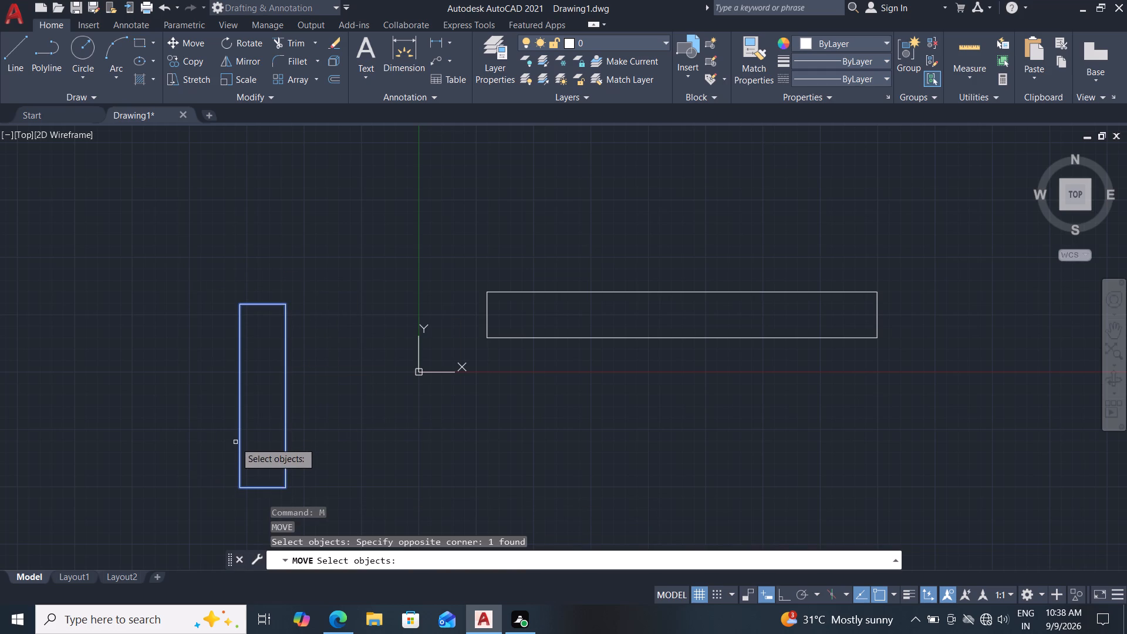
key("Return")
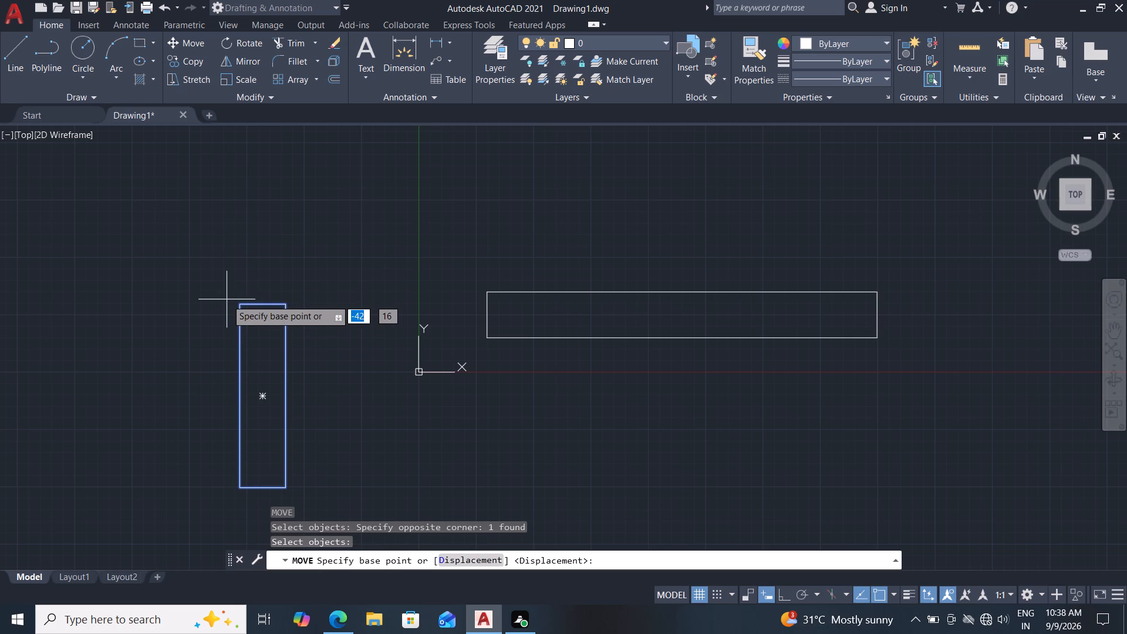
left_click(240, 306)
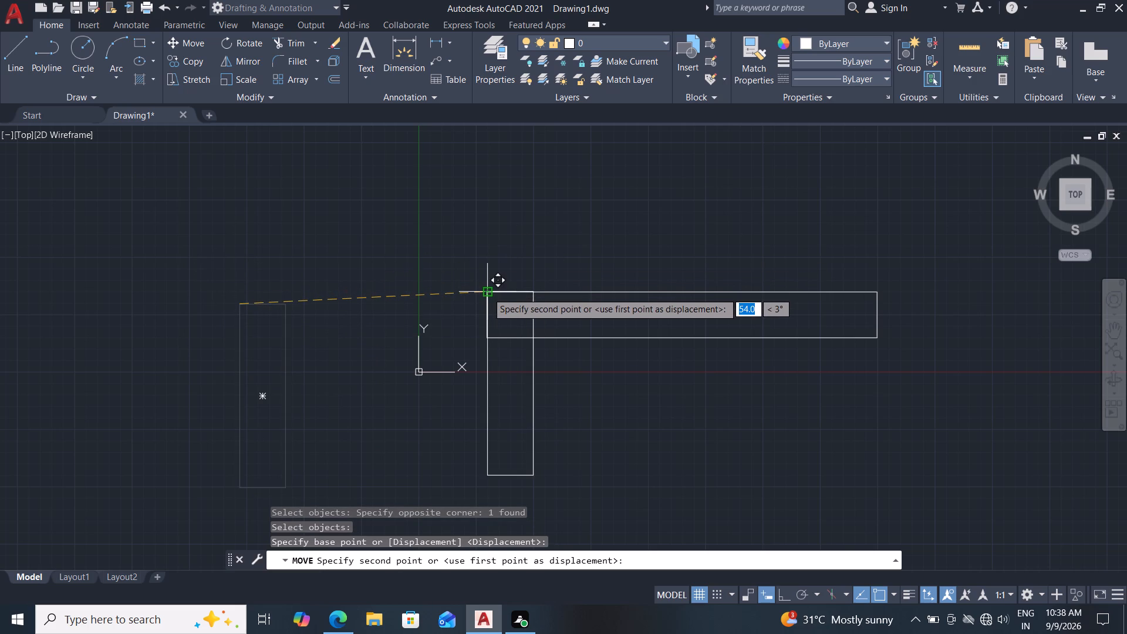
left_click(487, 292)
Trim the portion of the vertical rectangle's right edge that lies inside the long horizontal rectangle.
scroll(377, 338, "up", 1)
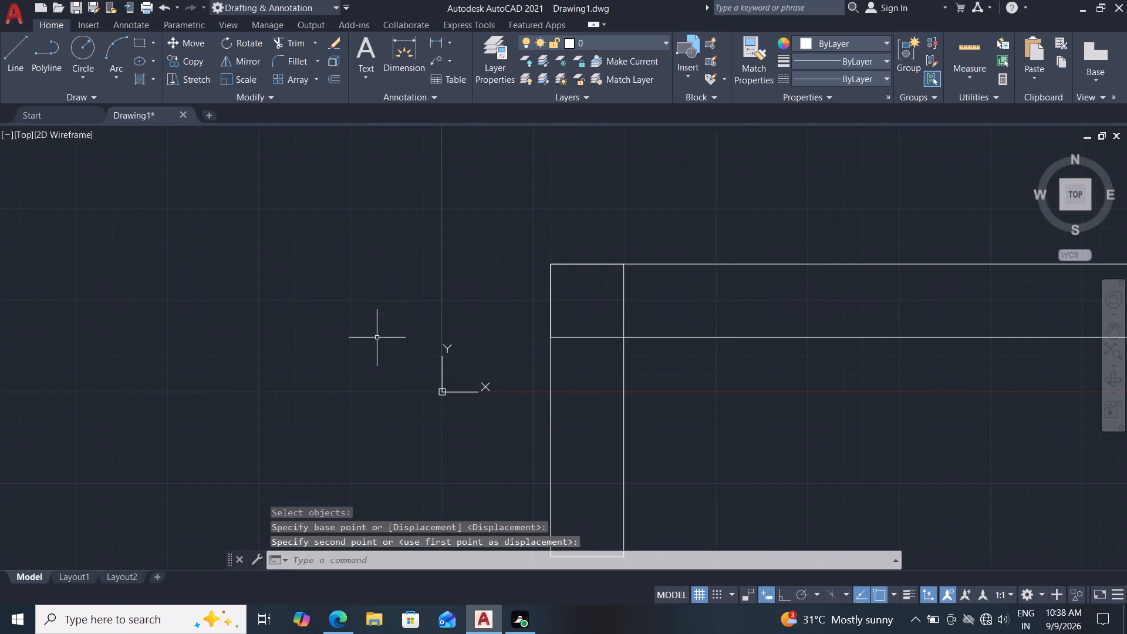
middle_click_drag(399, 332, 352, 311)
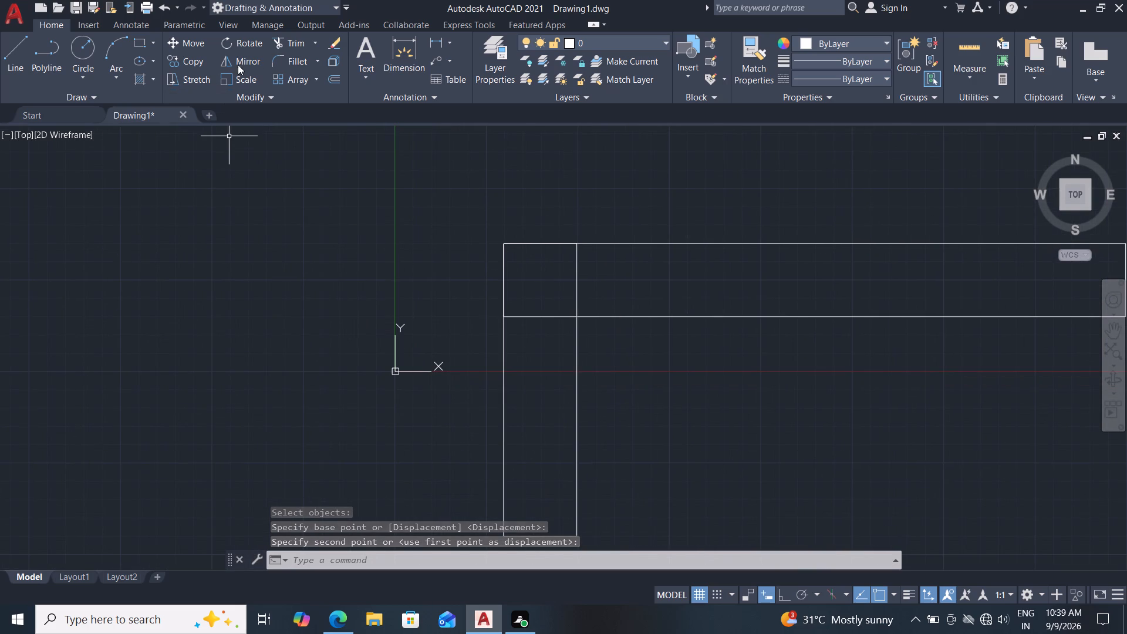
left_click_drag(299, 46, 318, 60)
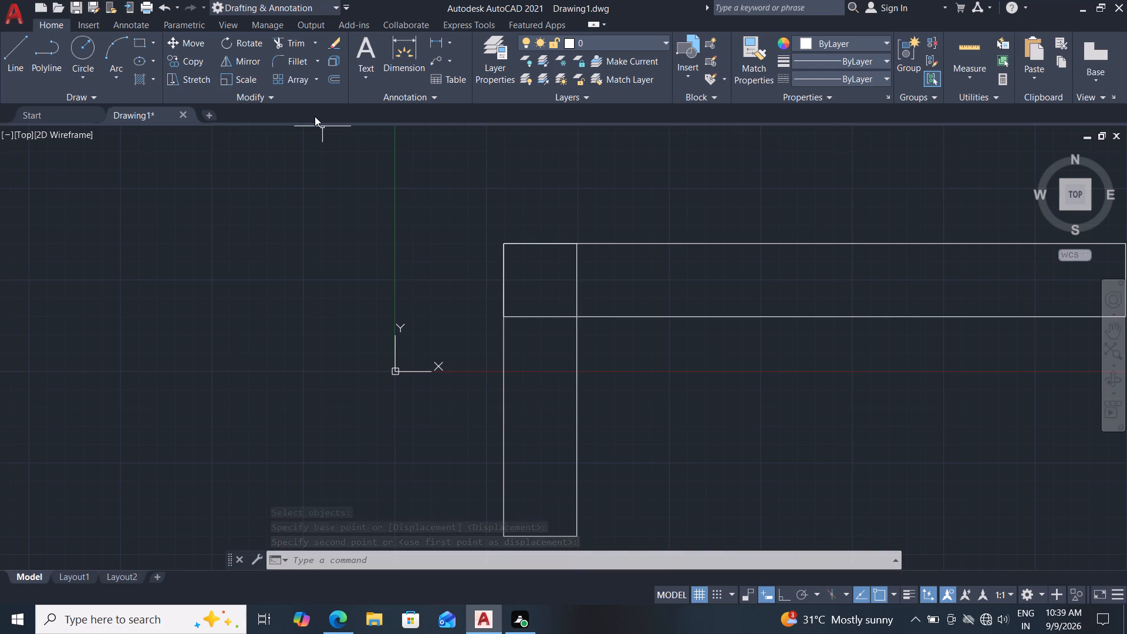
left_click(295, 49)
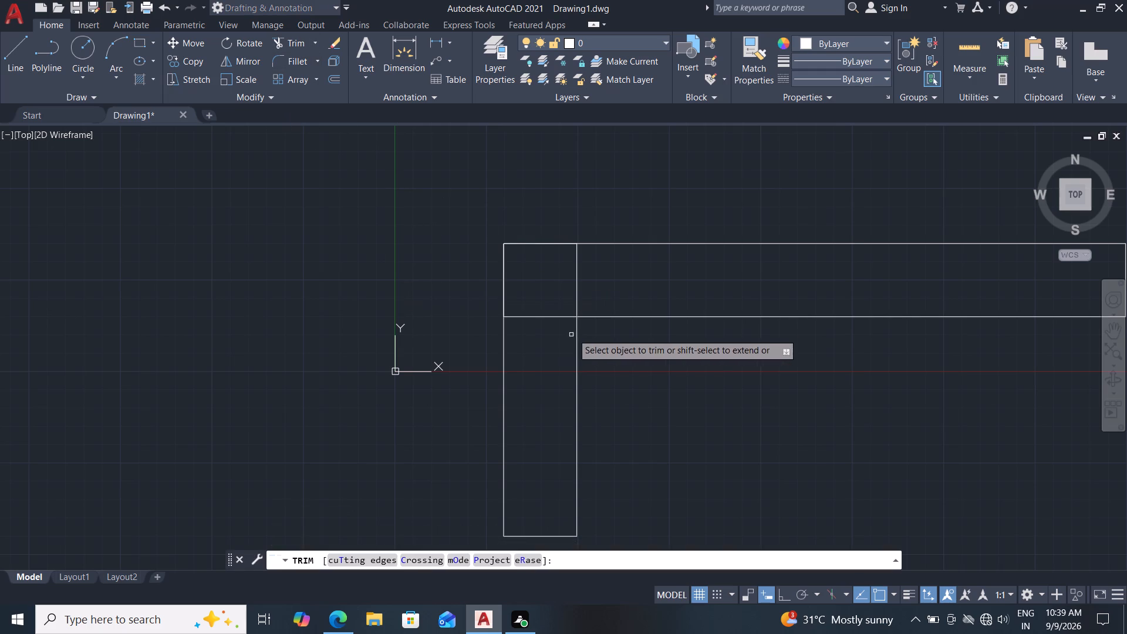
left_click(567, 272)
left_click(619, 267)
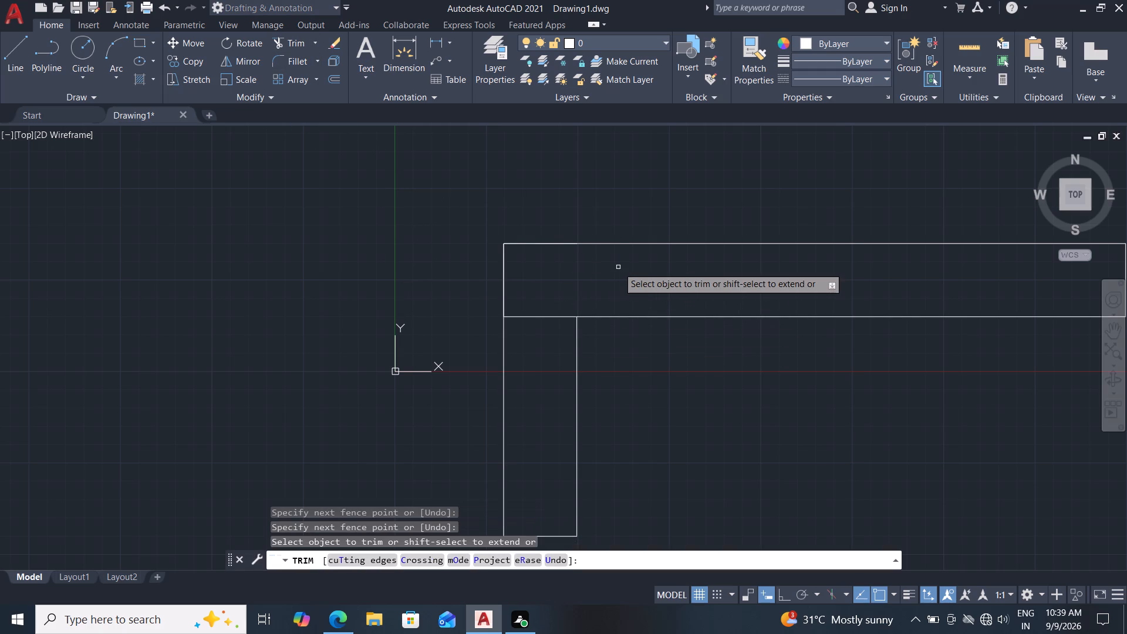
key("Escape")
key("Escape")
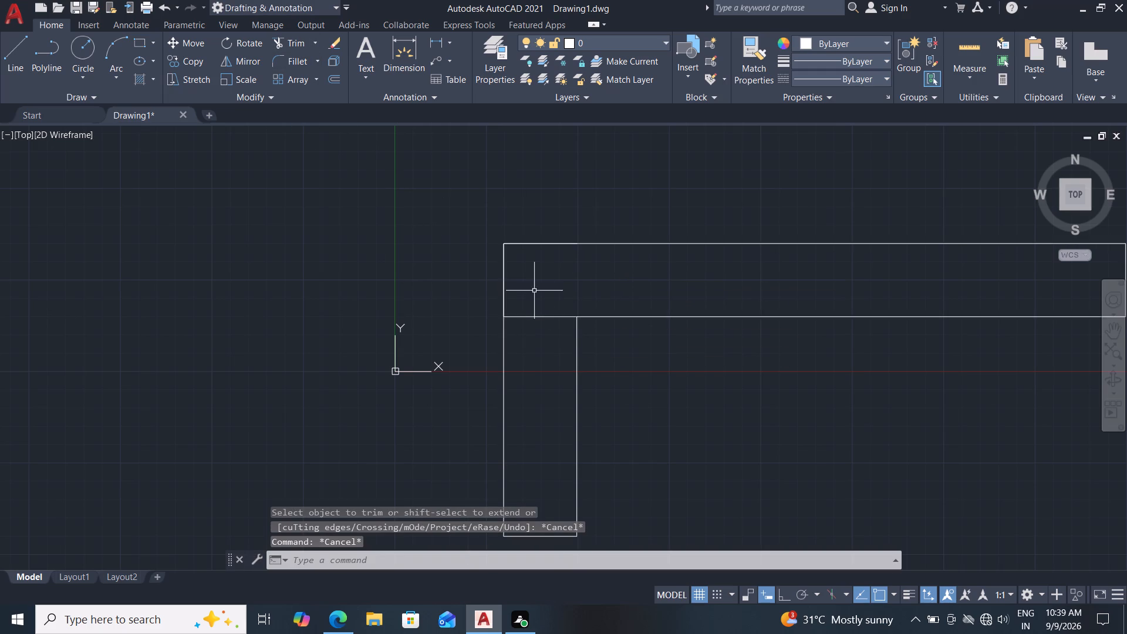
Draw a separate 10 mm horizontal line in the empty space left of the rectangles, with ortho mode turned on.
scroll(534, 291, "down", 1)
middle_click_drag(626, 343, 612, 325)
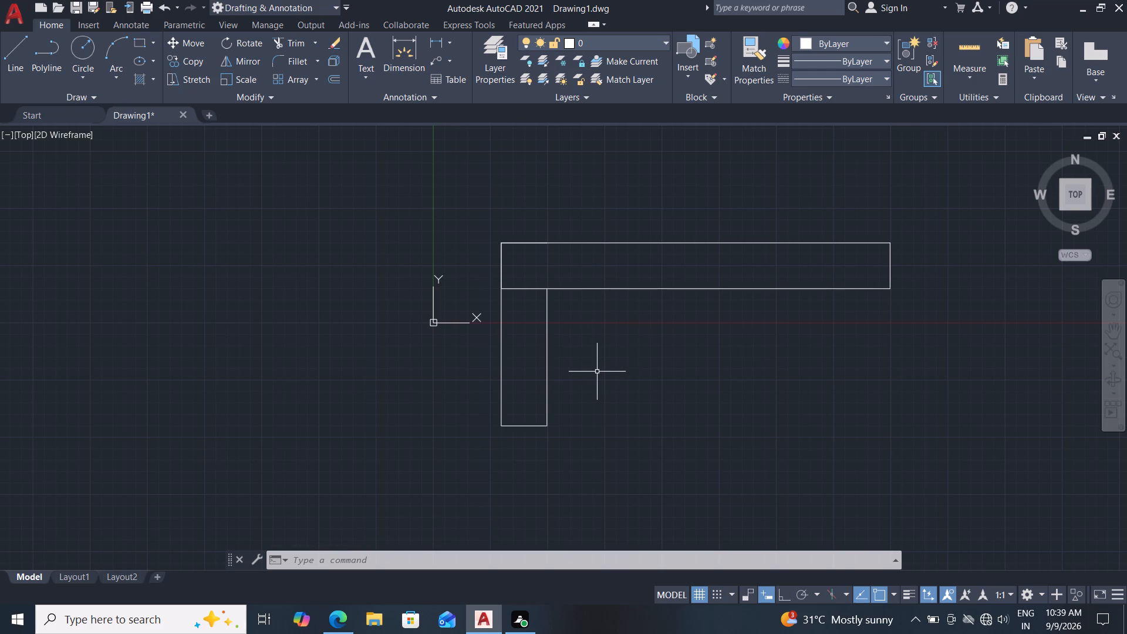
left_click(4, 68)
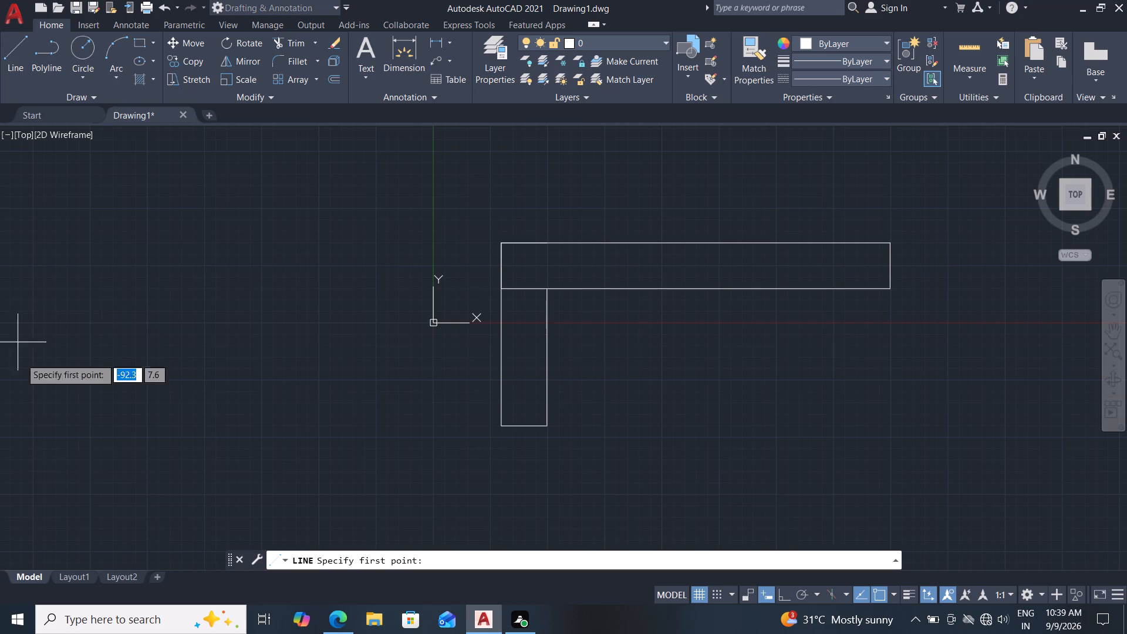
left_click(88, 355)
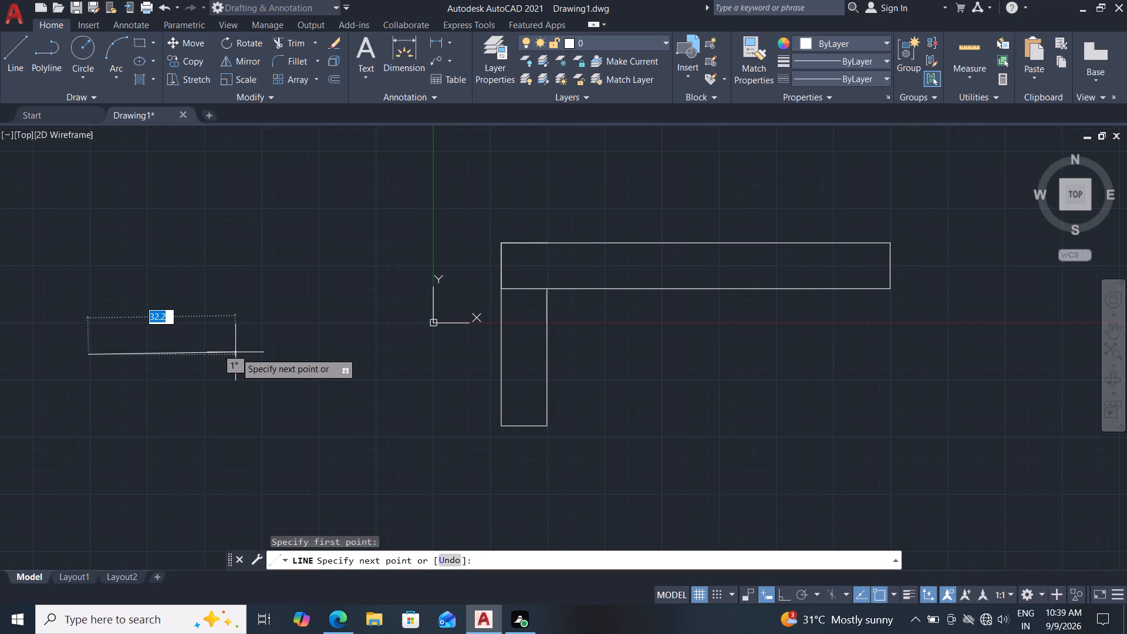
key("F8")
type("10")
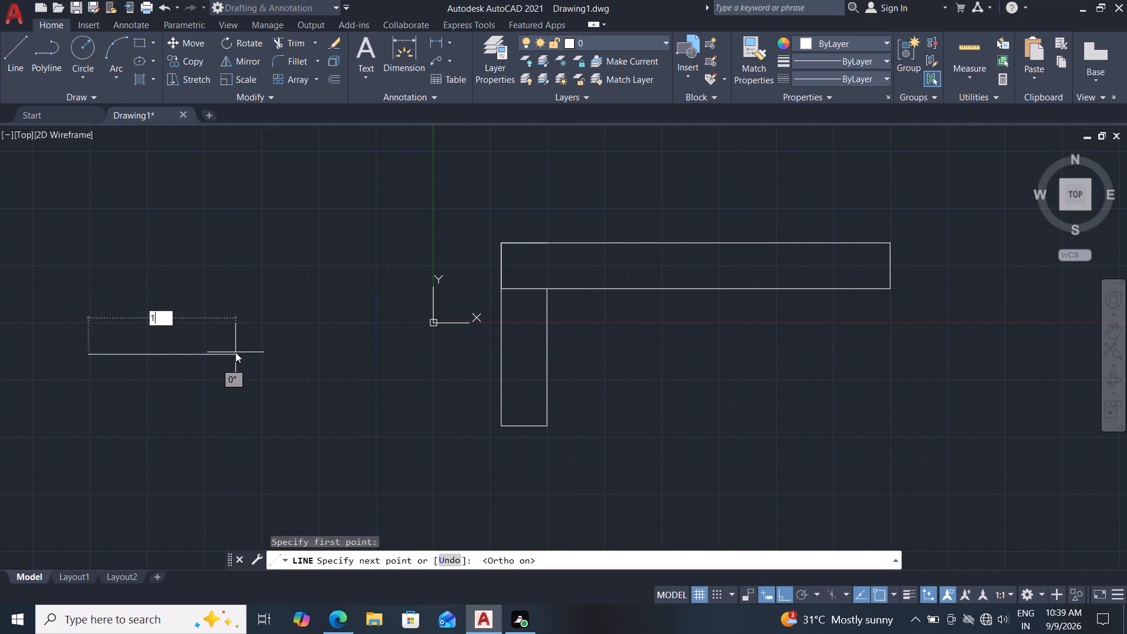
key("Return")
key("Escape")
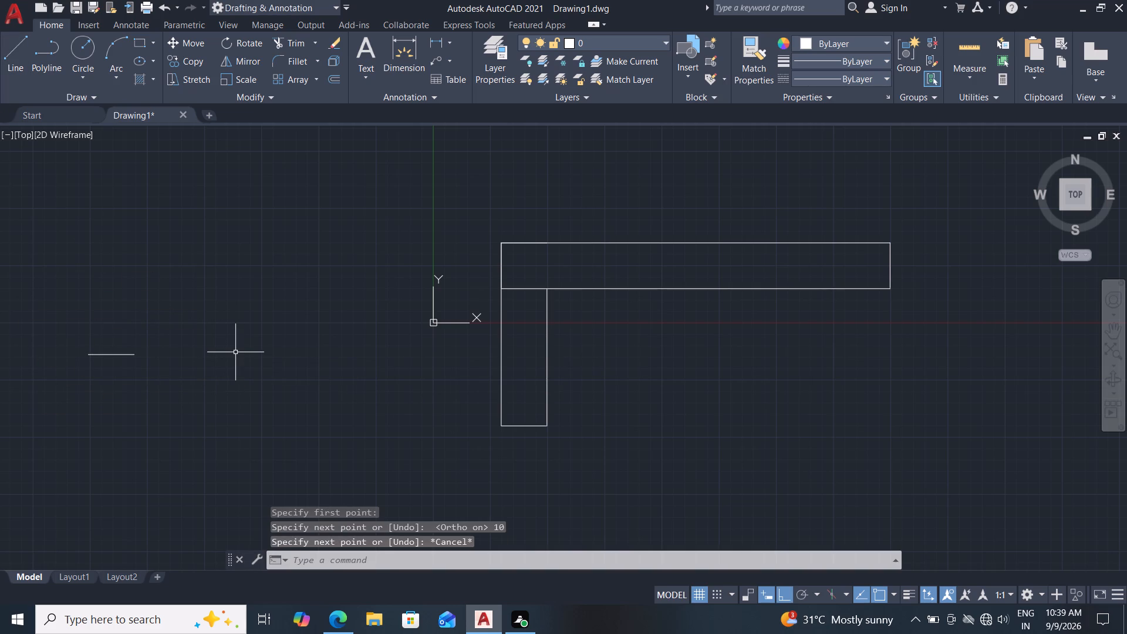
Draw a line from the vertical leg's bottom-left corner 10 mm up along its edge, continuing 10 mm horizontally across the leg.
left_click(7, 58)
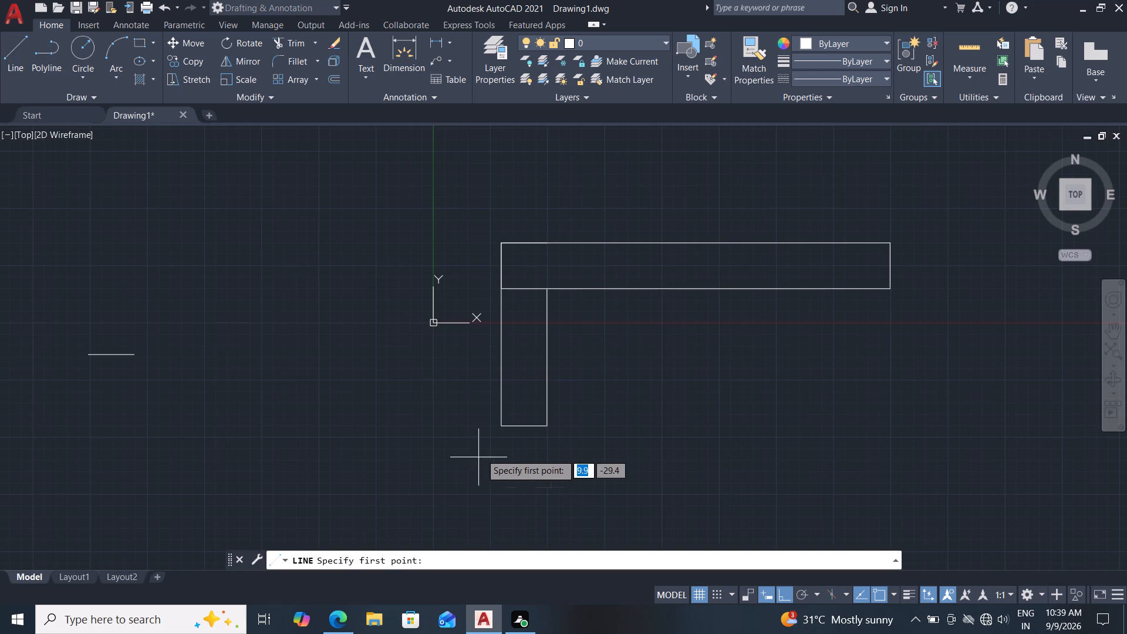
left_click(498, 424)
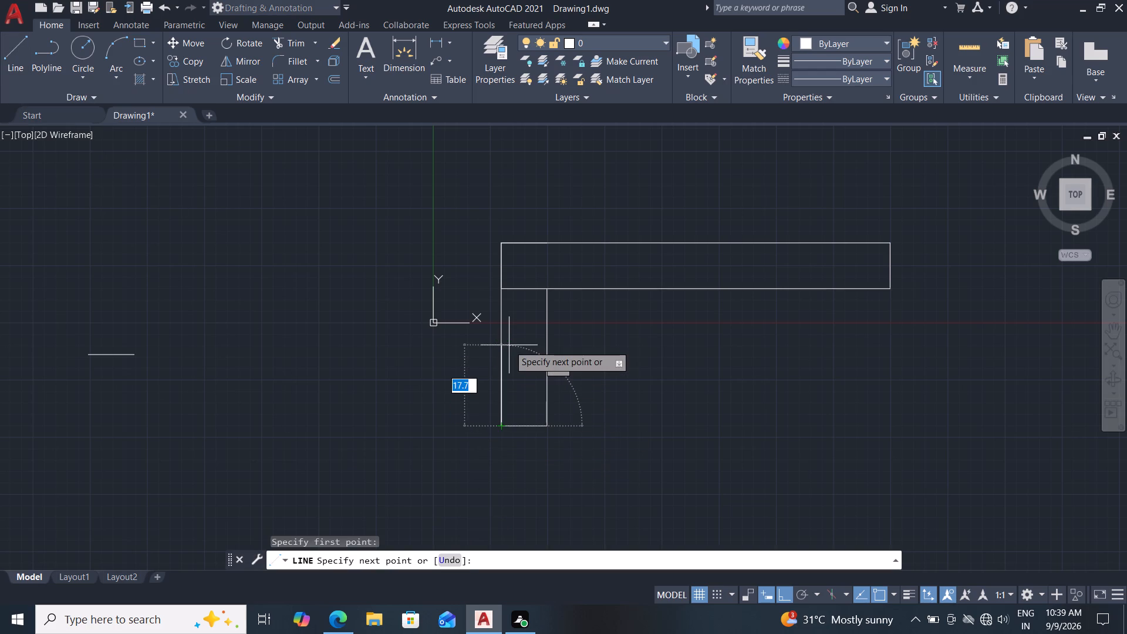
type("10")
key("Return")
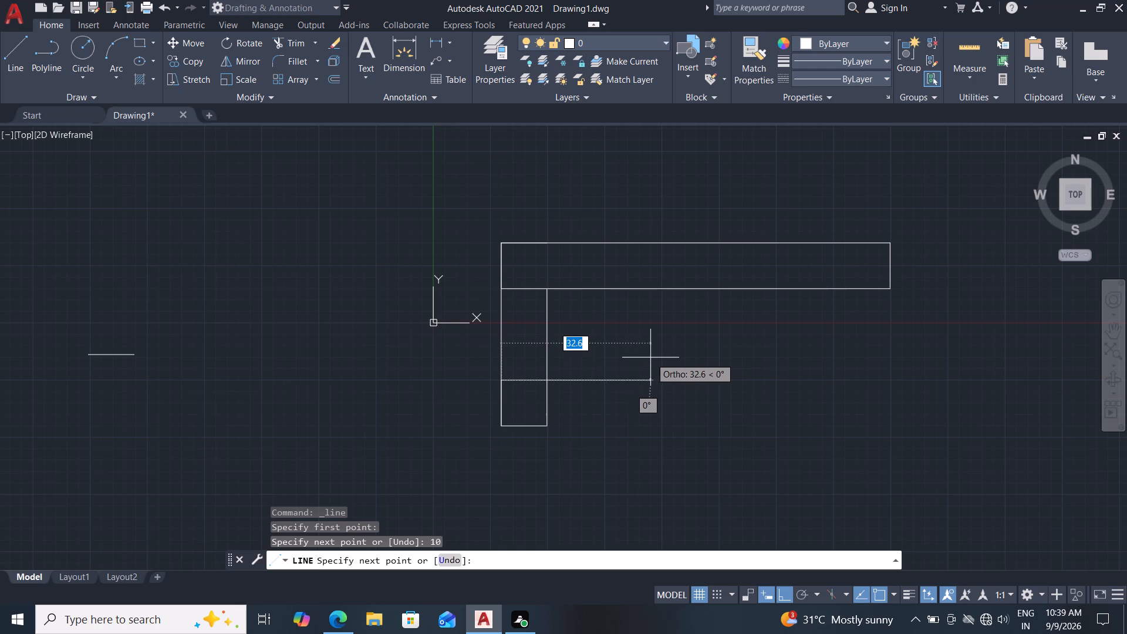
type("10")
key("Return")
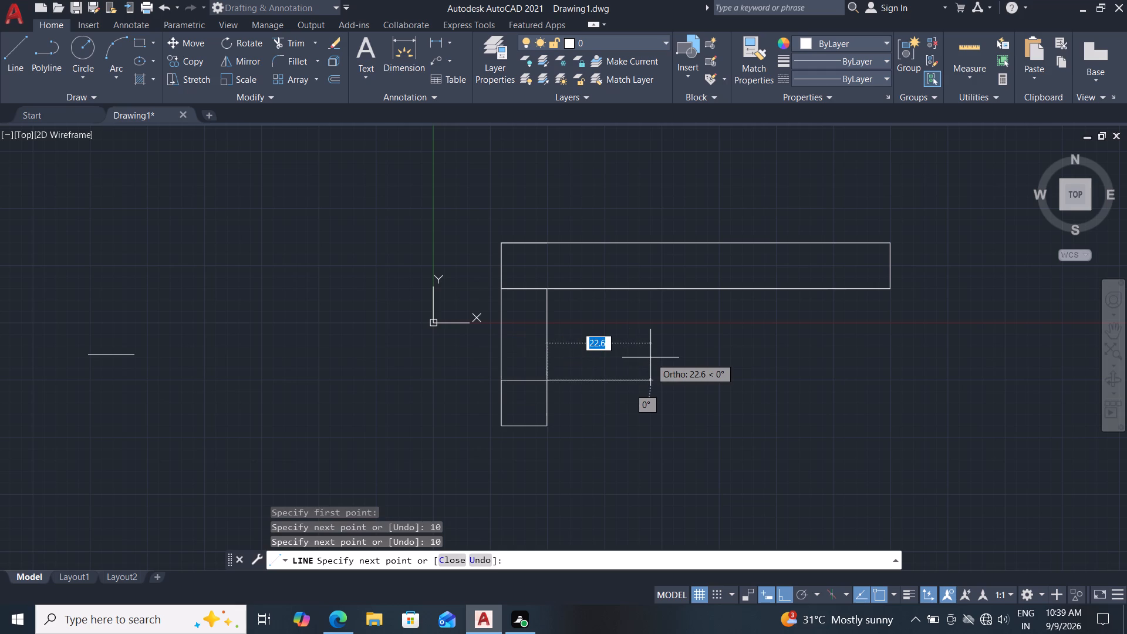
key("Escape")
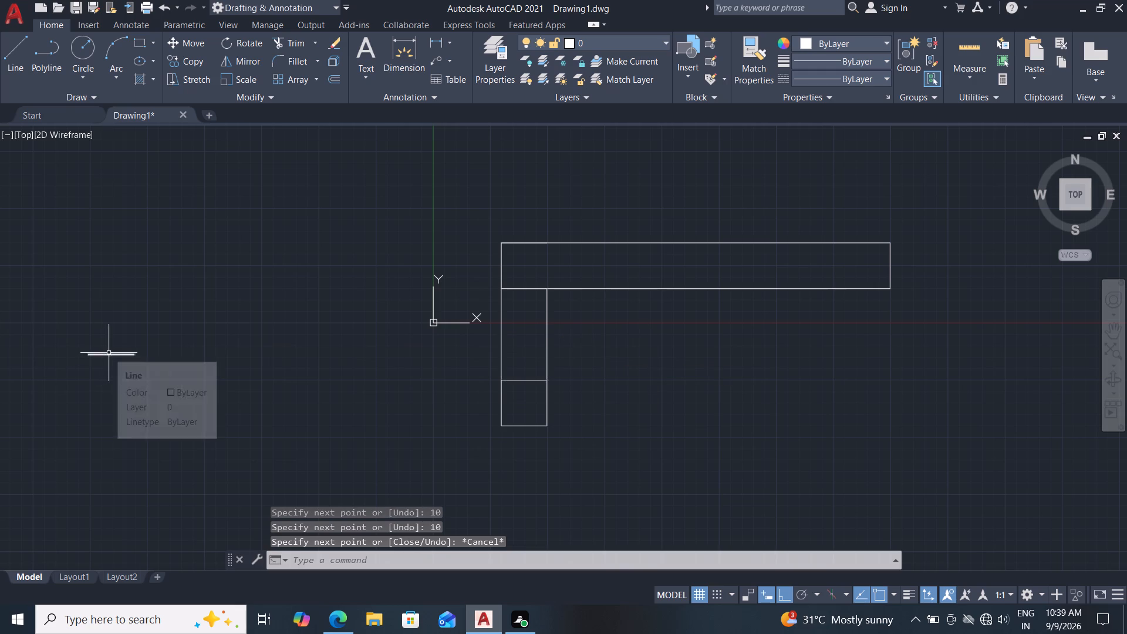
Delete the separate 10 mm horizontal line lying away from the profile.
left_click(110, 356)
key("Delete")
Offset the horizontal line across the leg upward by 7.5 mm, and offset the resulting line upward by the same distance.
scroll(453, 413, "up", 1)
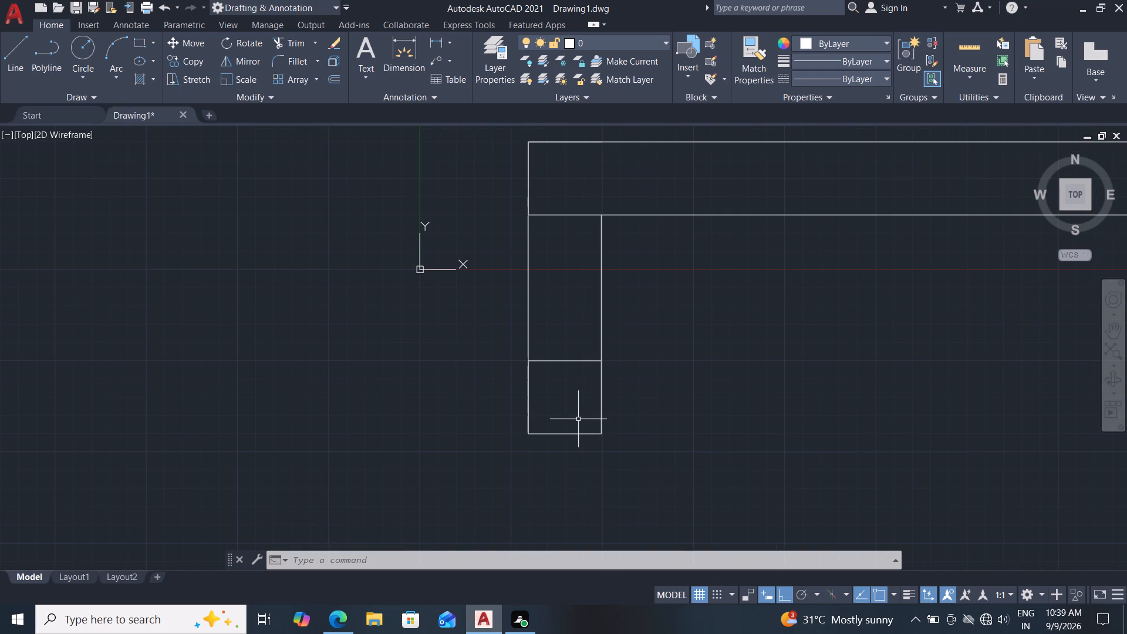
key("o")
key("Return")
type("7.5")
key("Return")
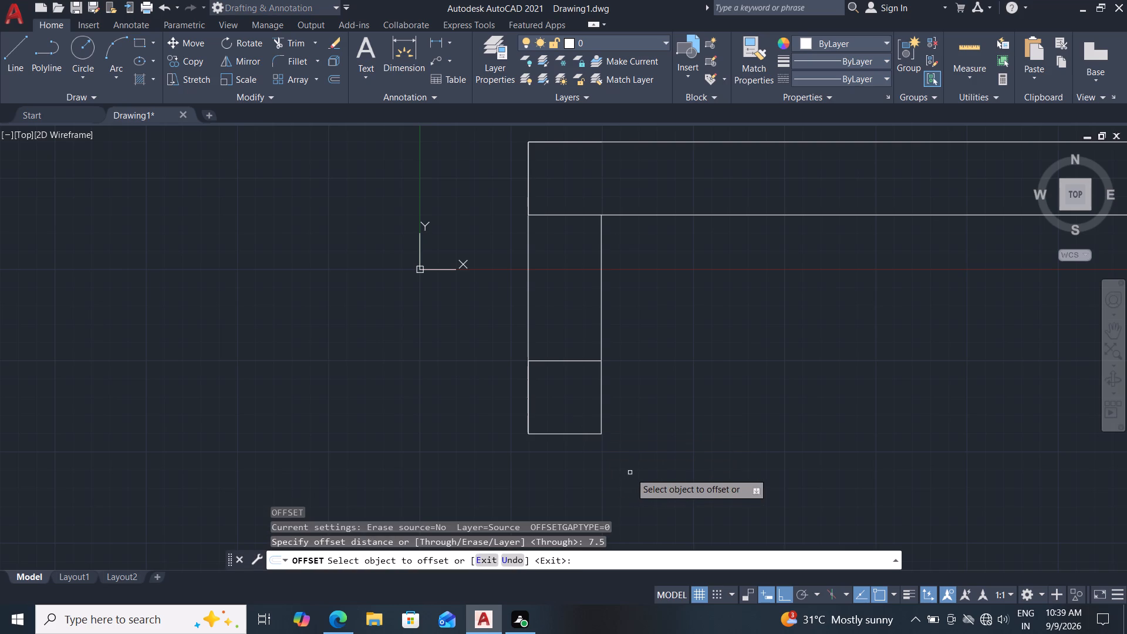
left_click_drag(554, 360, 554, 351)
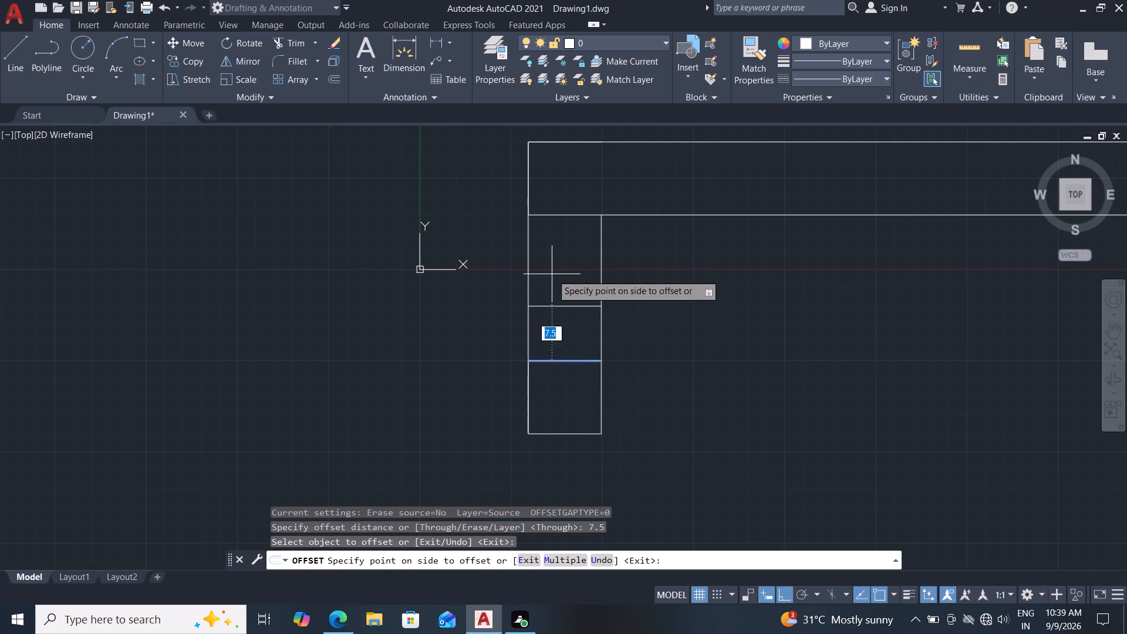
left_click(552, 274)
left_click_drag(561, 305, 562, 290)
left_click(563, 269)
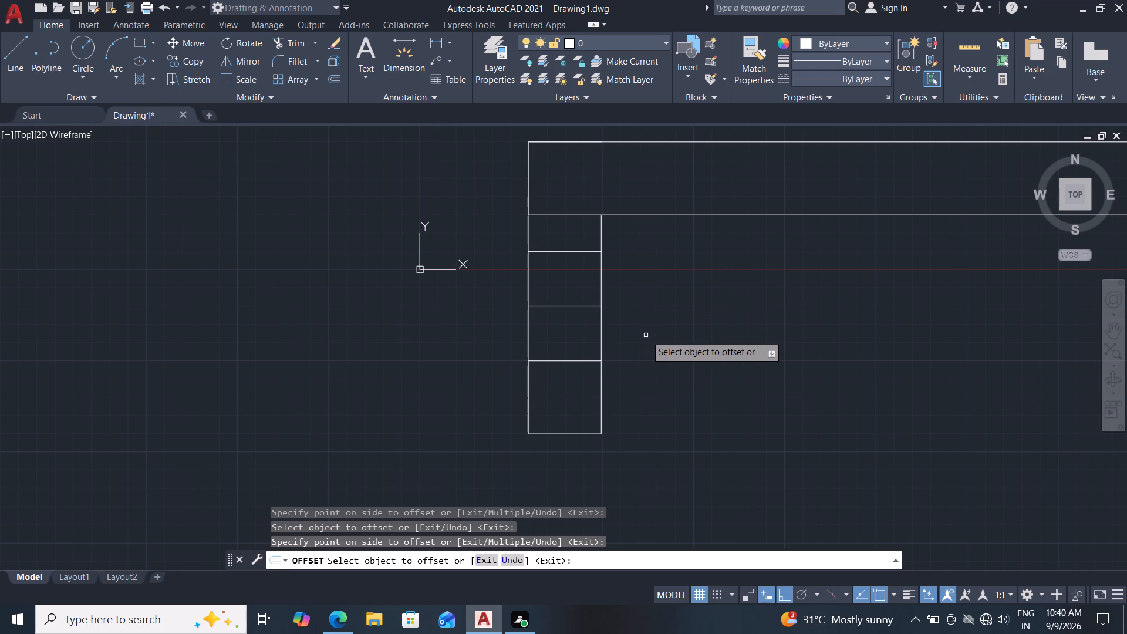
Trim the part of the long rectangle's lower edge that crosses the top of the vertical leg.
left_click(298, 46)
left_click(568, 215)
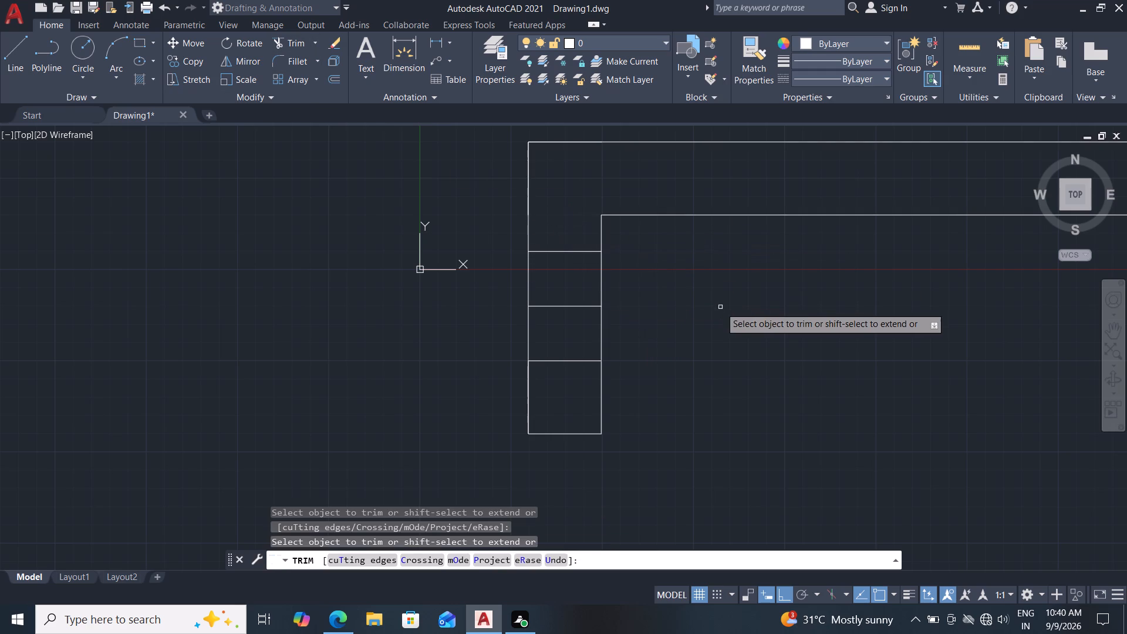
key("Escape")
key("grave")
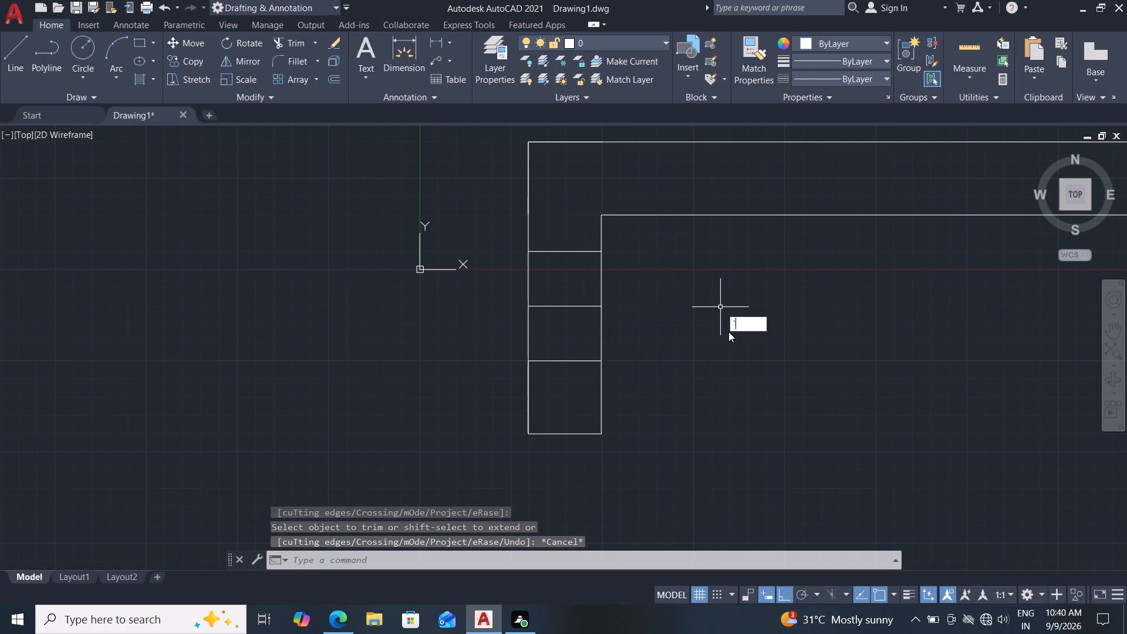
key("Escape")
key("Escape")
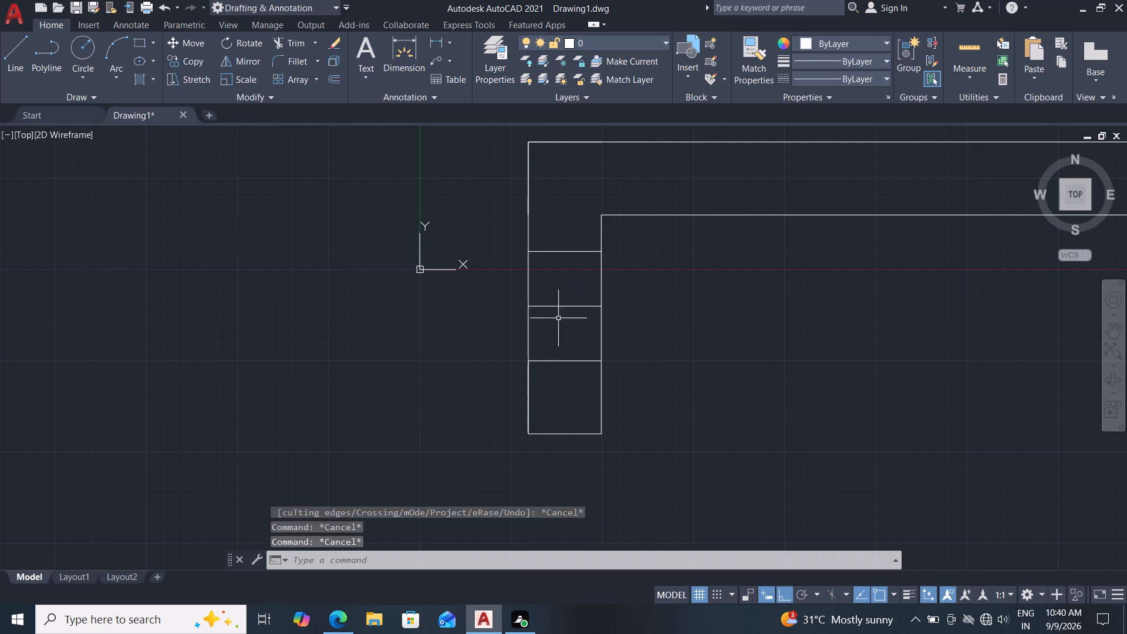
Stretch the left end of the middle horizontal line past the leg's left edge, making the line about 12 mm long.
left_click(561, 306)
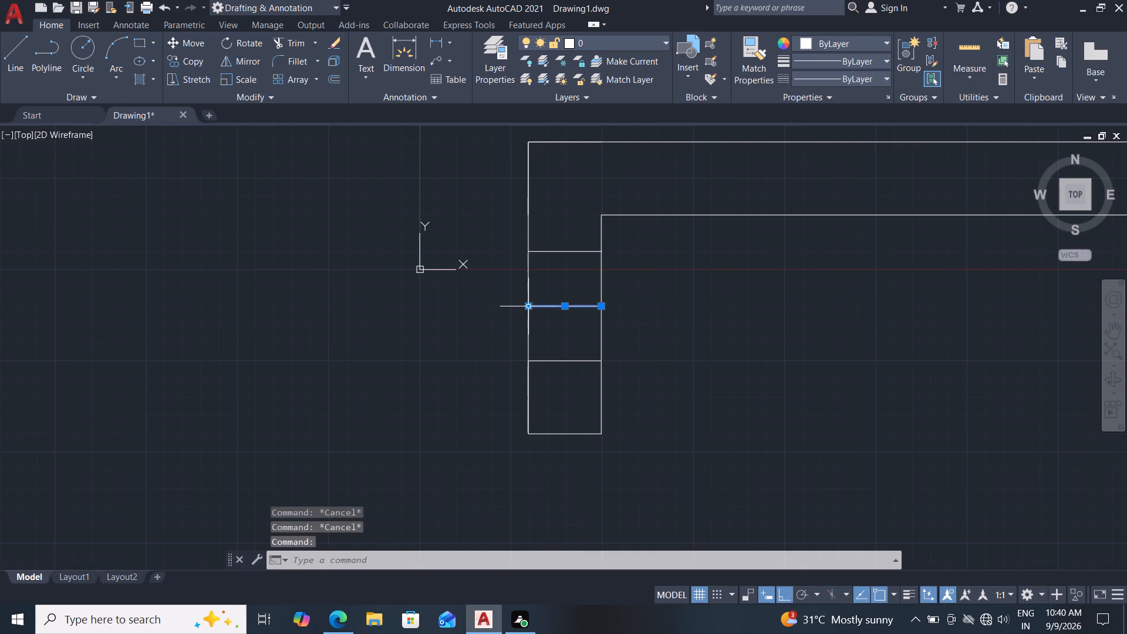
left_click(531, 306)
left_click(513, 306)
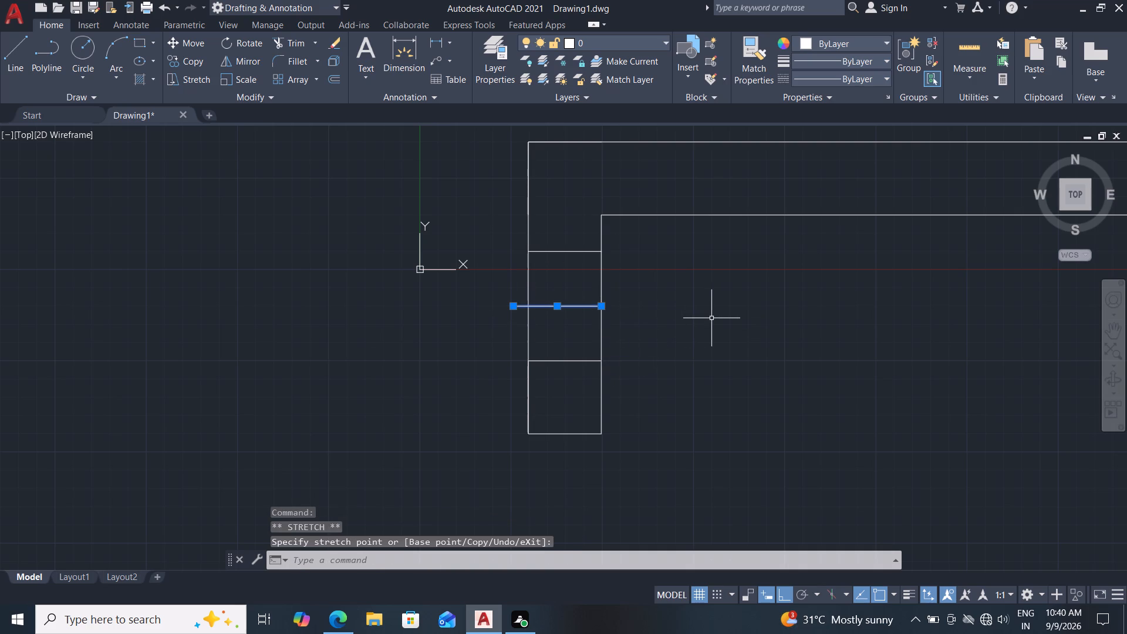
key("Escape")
Load the ACAD_ISO02W100 ISO dash linetype into the drawing.
left_click(830, 73)
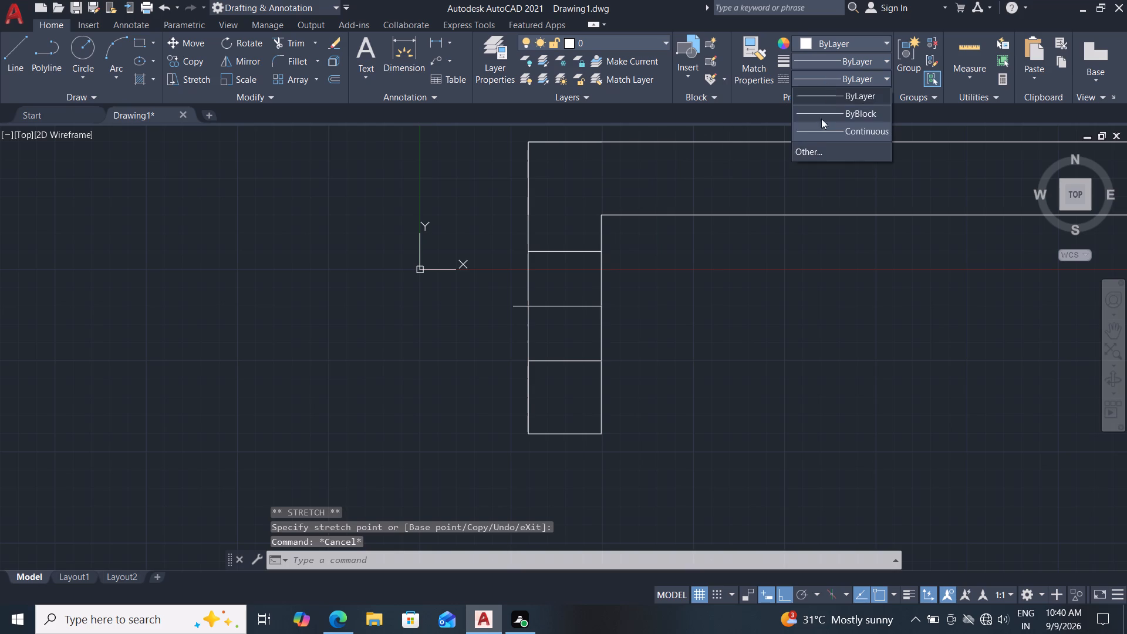
left_click(819, 144)
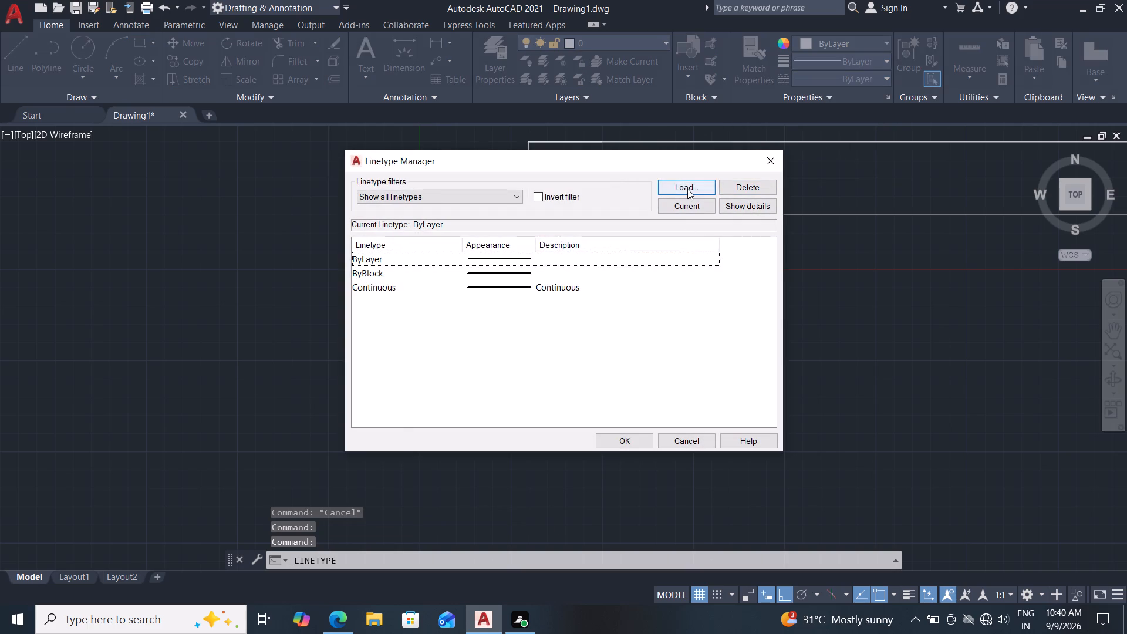
left_click(687, 189)
left_click(584, 278)
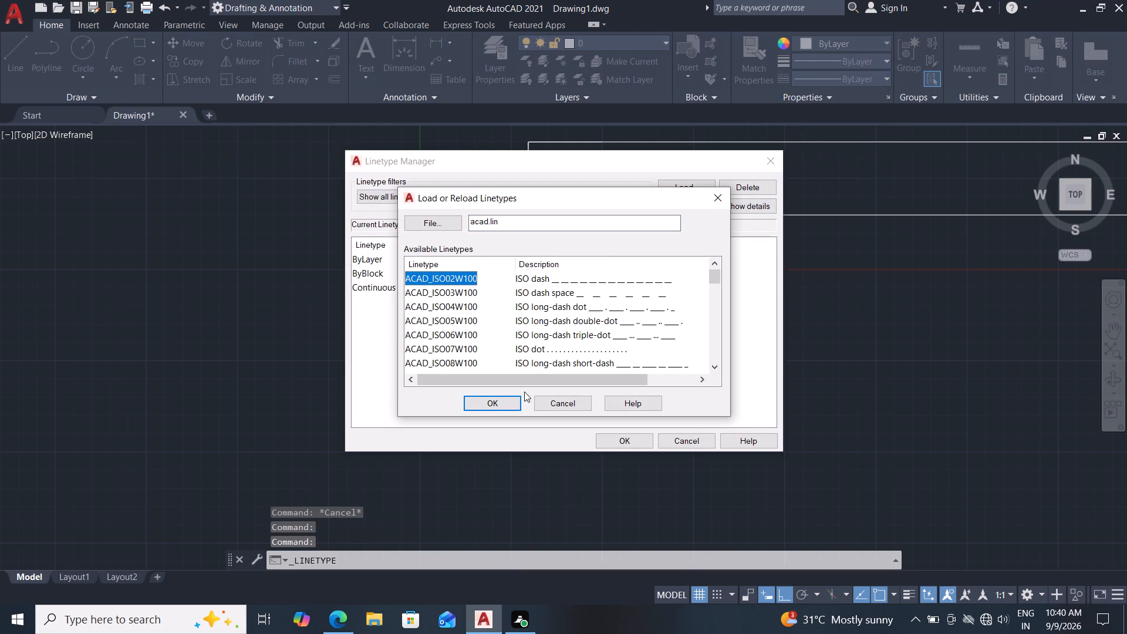
left_click(511, 396)
left_click(648, 442)
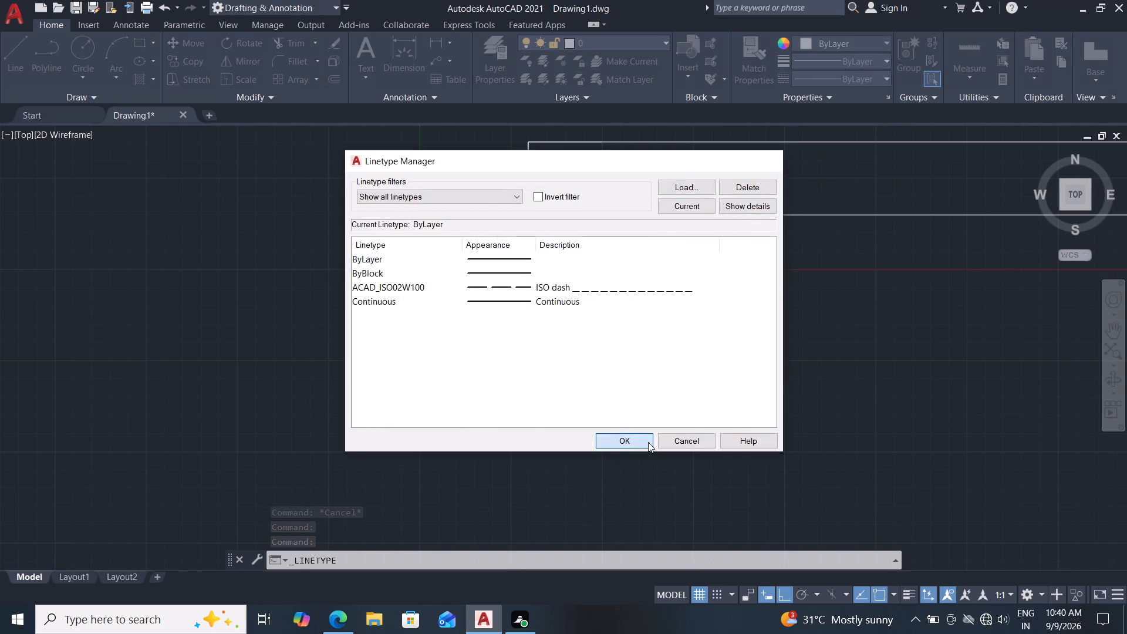
Assign the ACAD_ISO02W100 linetype to the middle horizontal line across the leg.
left_click(584, 306)
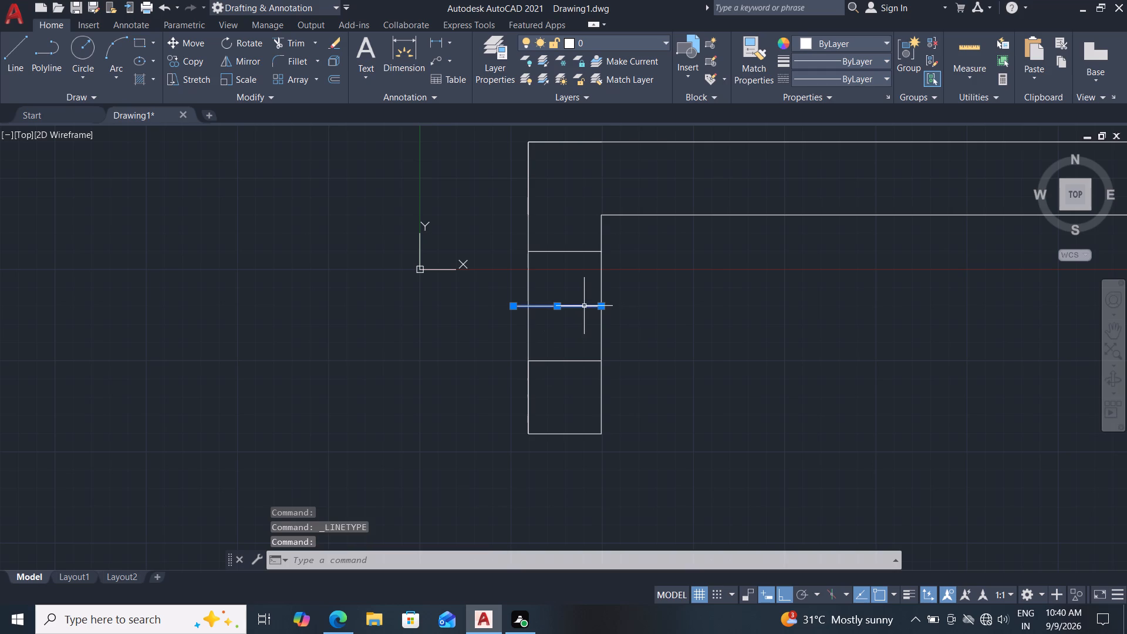
left_click(873, 77)
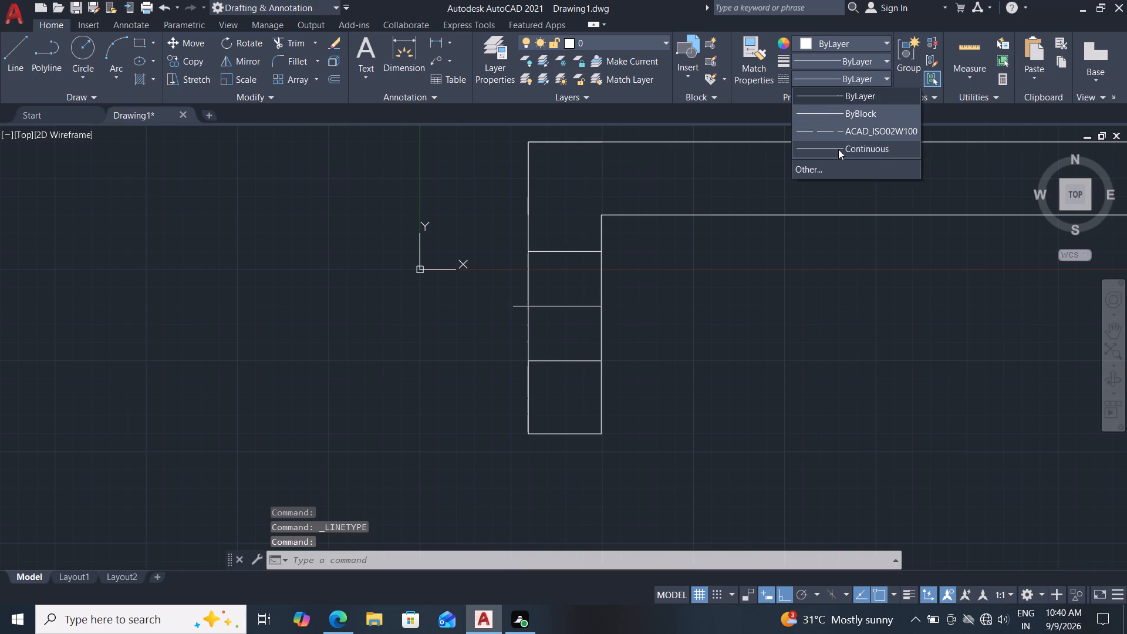
left_click(845, 134)
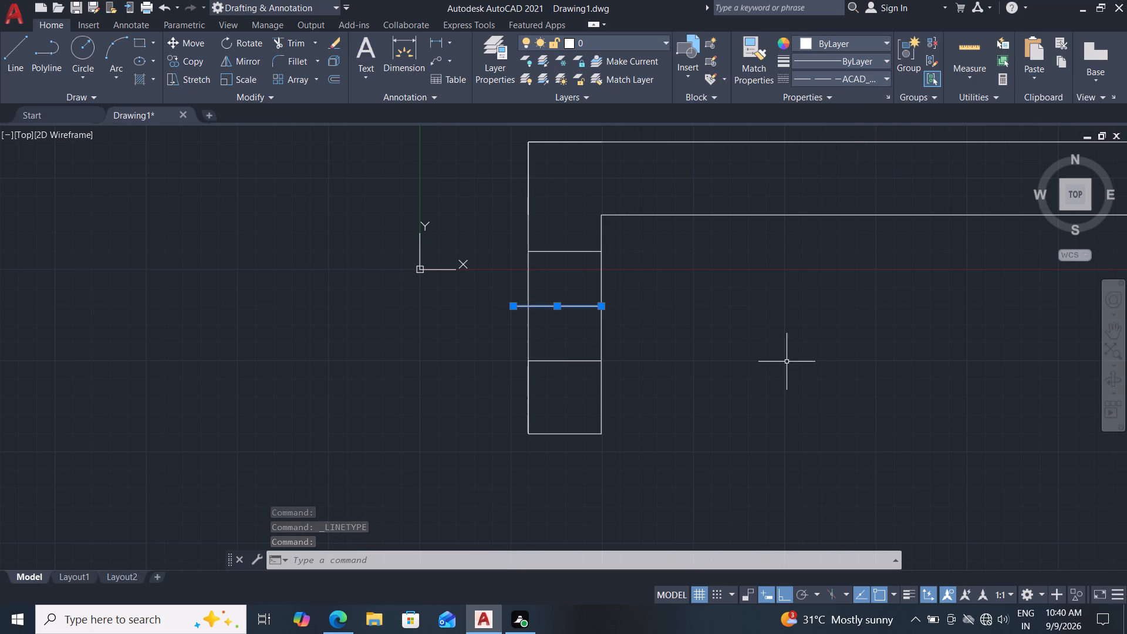
key("Escape")
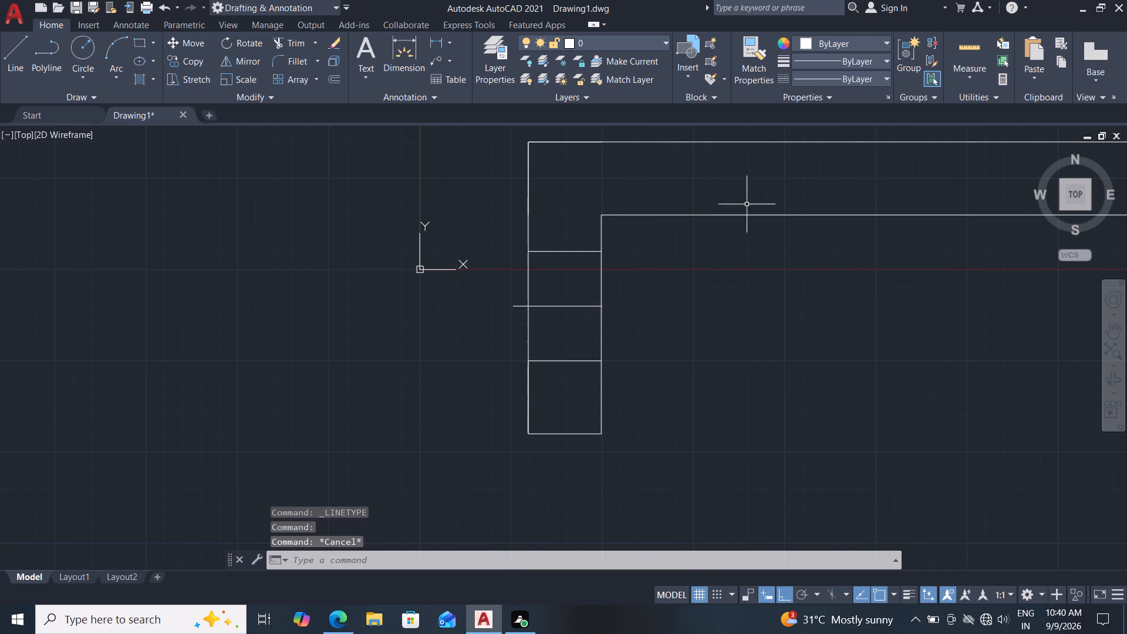
left_click(567, 306)
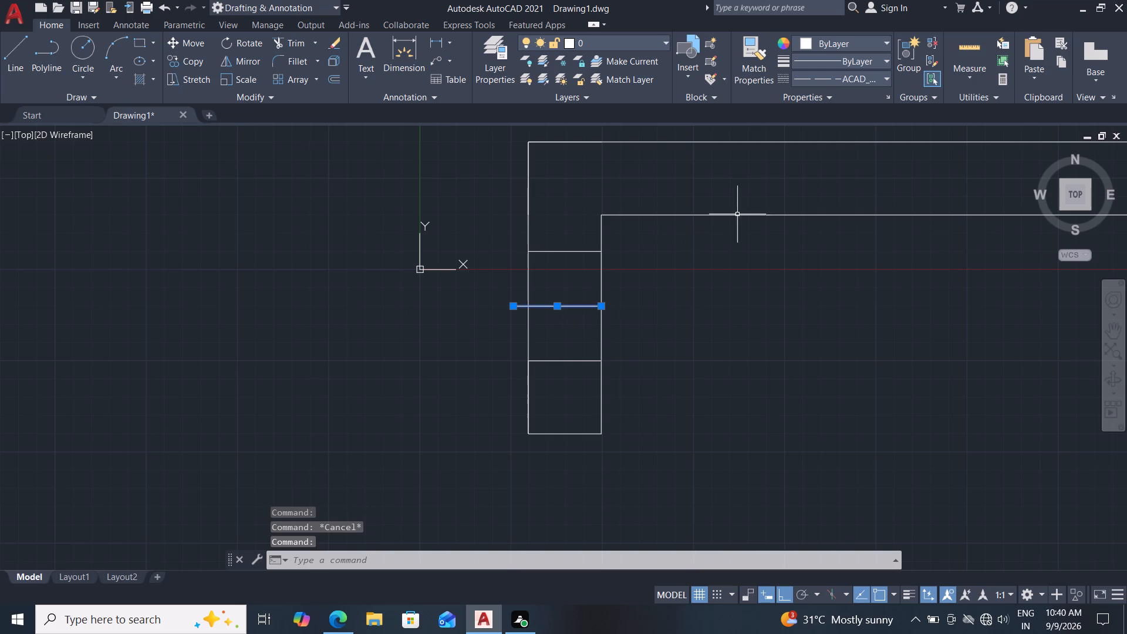
key("Escape")
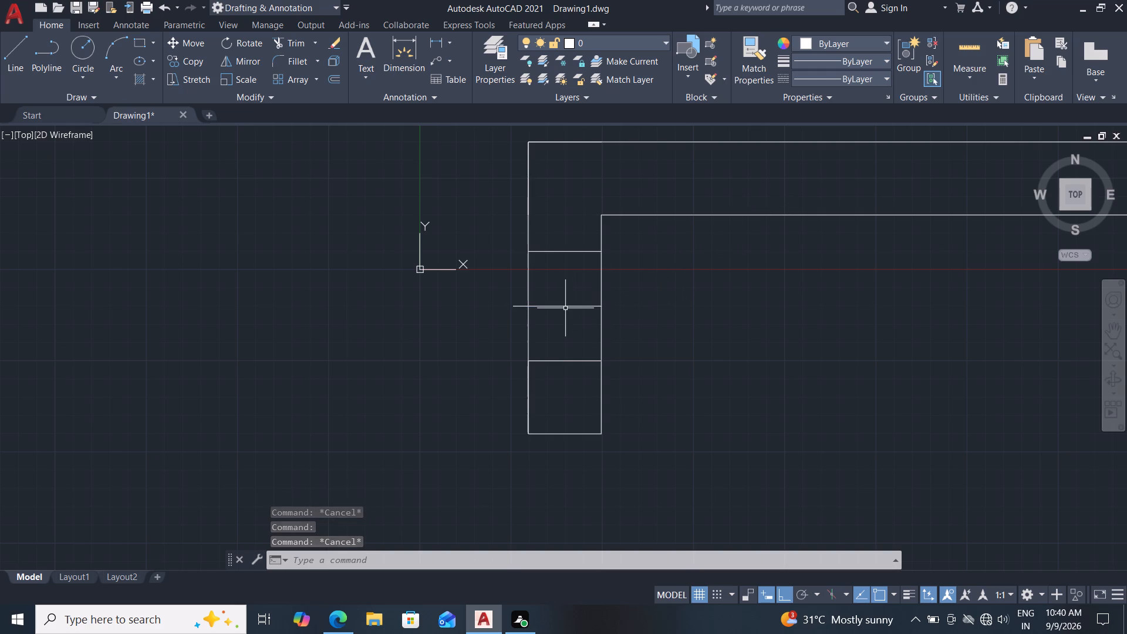
Stretch the left end of the middle dashed line horizontally, well beyond the leg's left edge.
left_click(558, 305)
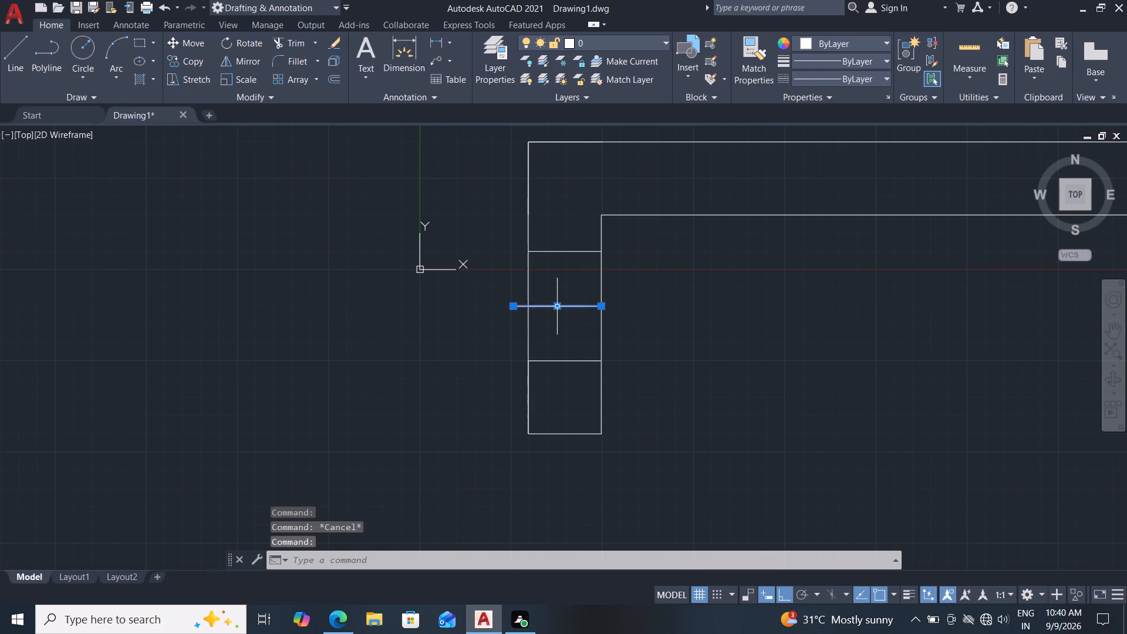
left_click(514, 307)
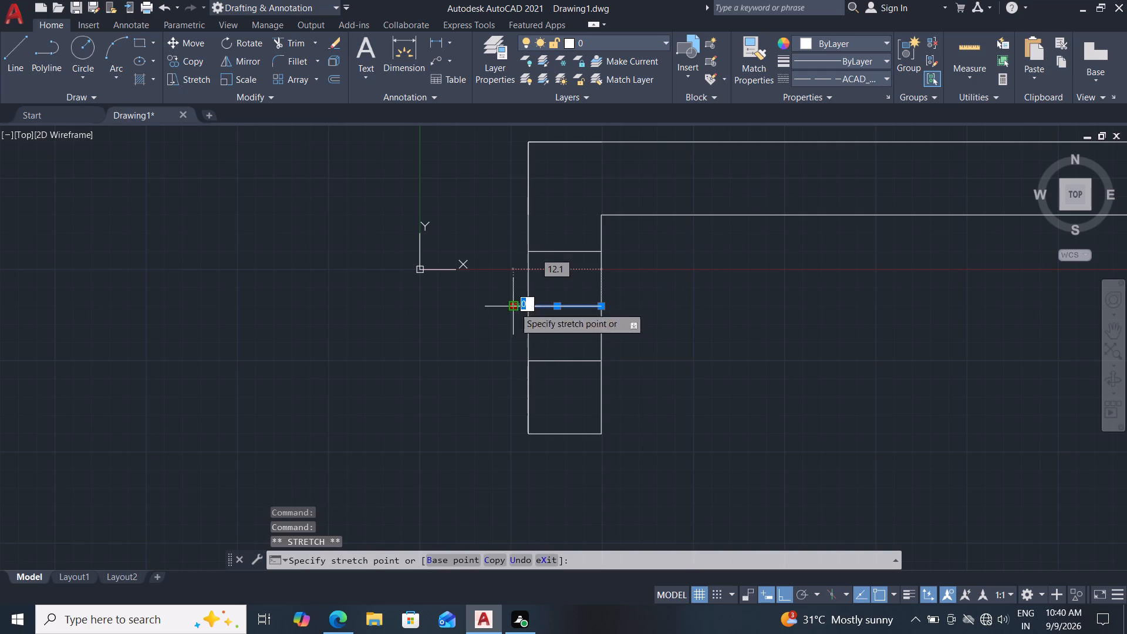
left_click(480, 310)
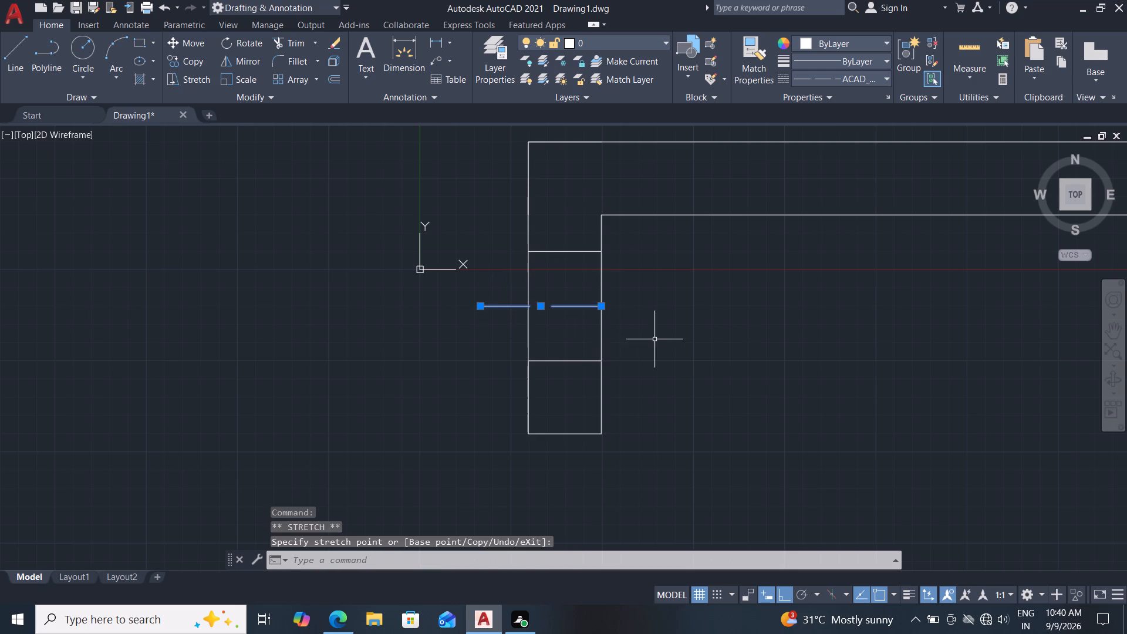
key("Escape")
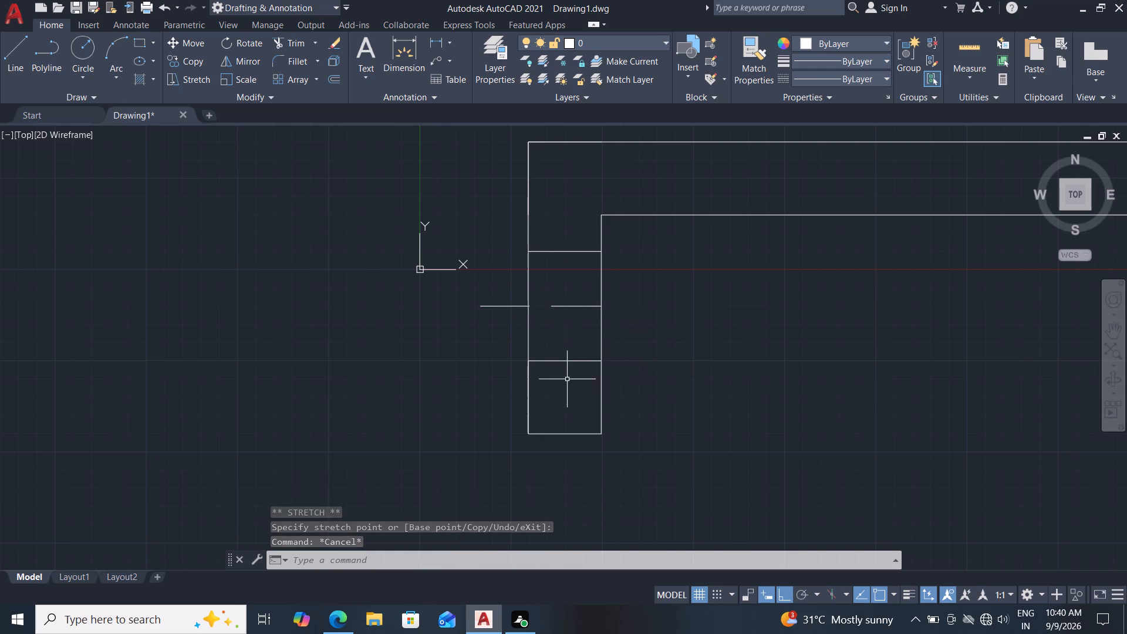
Assign the ACAD_ISO02W100 linetype to the horizontal lines across the leg above and below the middle line.
left_click(565, 362)
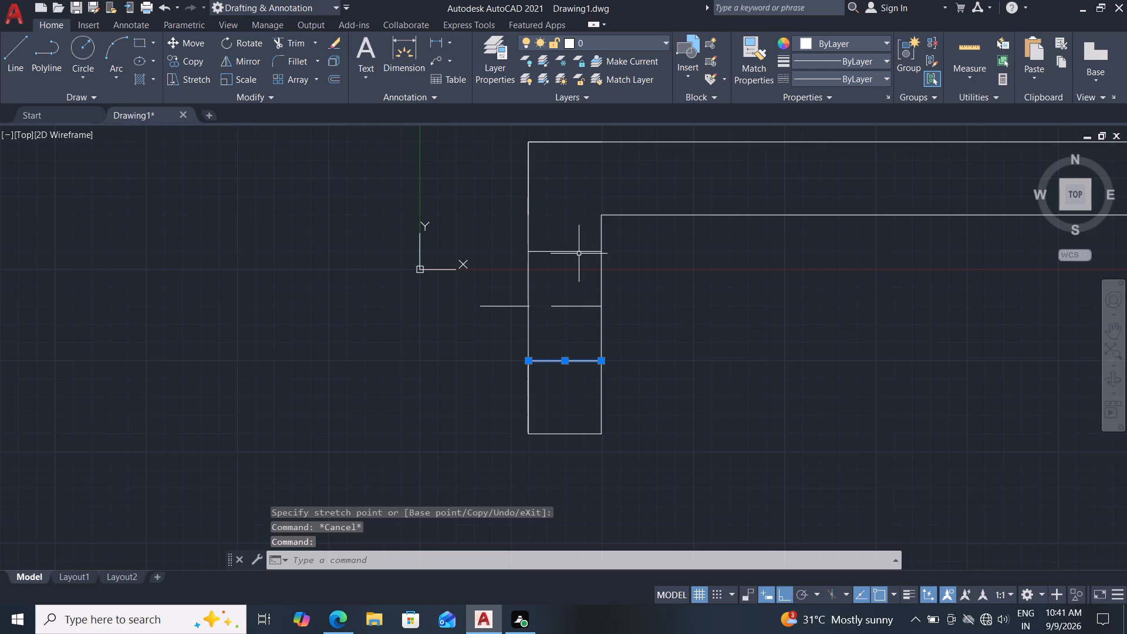
left_click(580, 251)
left_click(879, 83)
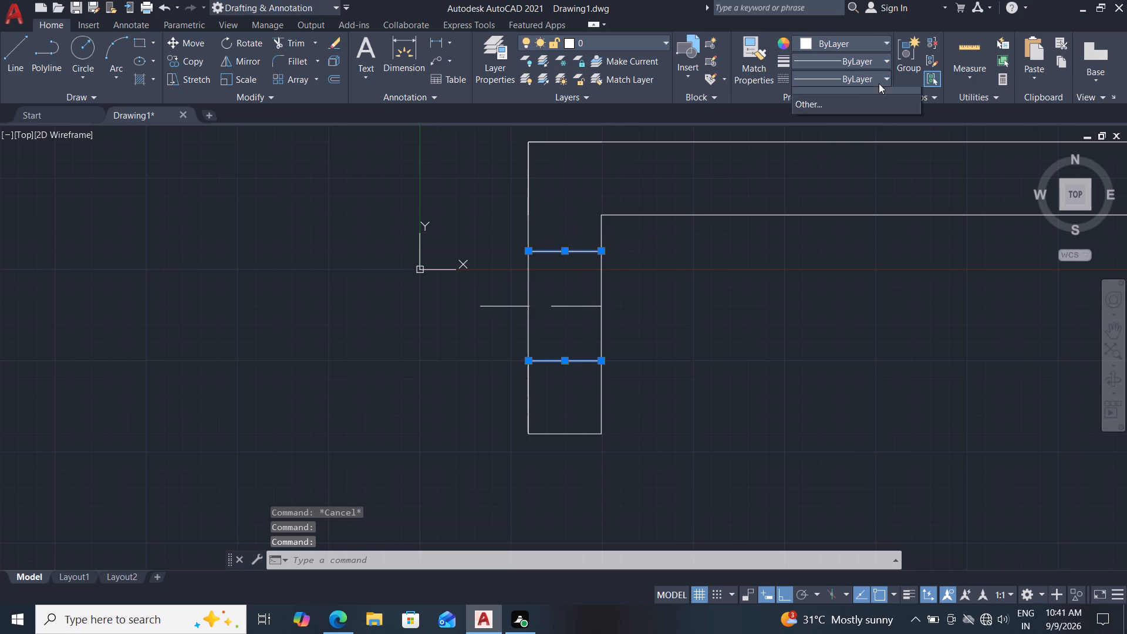
left_click(857, 134)
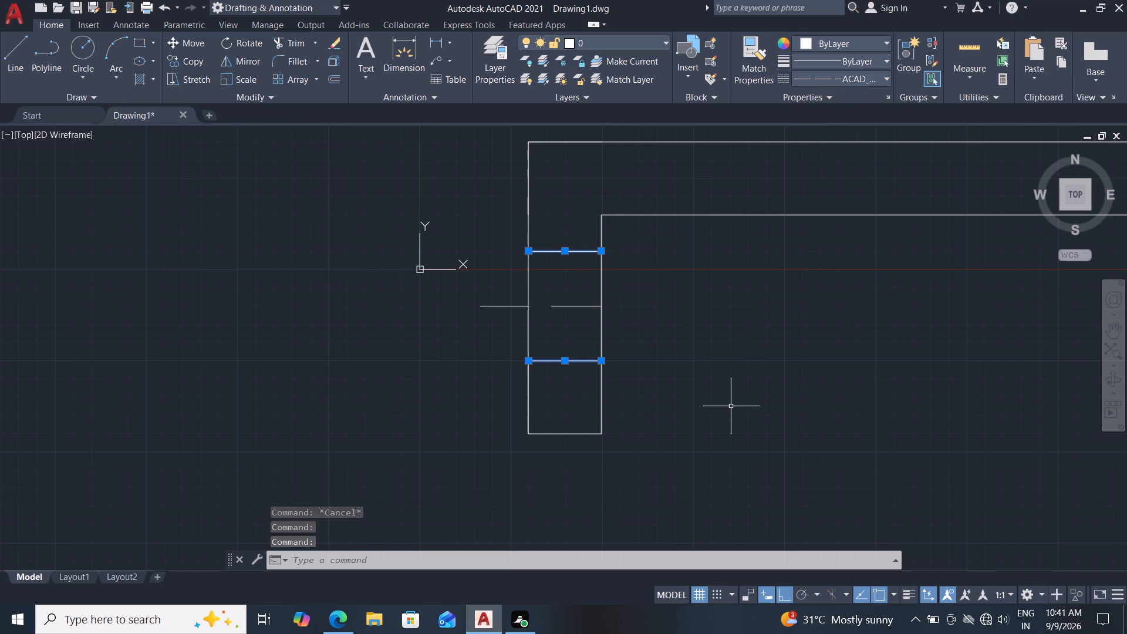
key("Escape")
key("Escape")
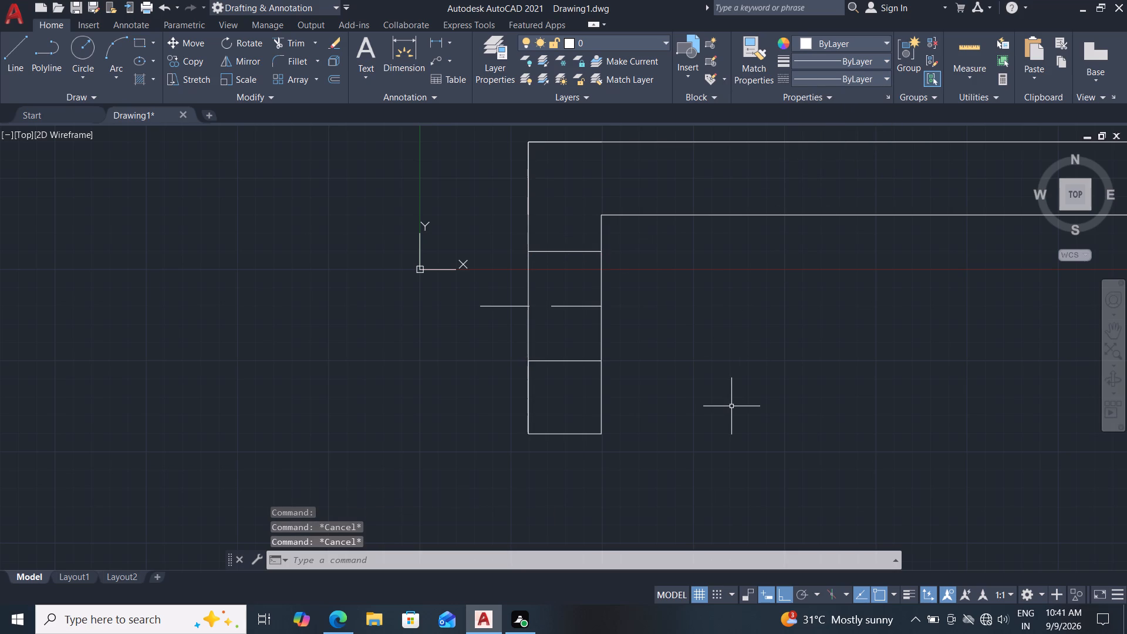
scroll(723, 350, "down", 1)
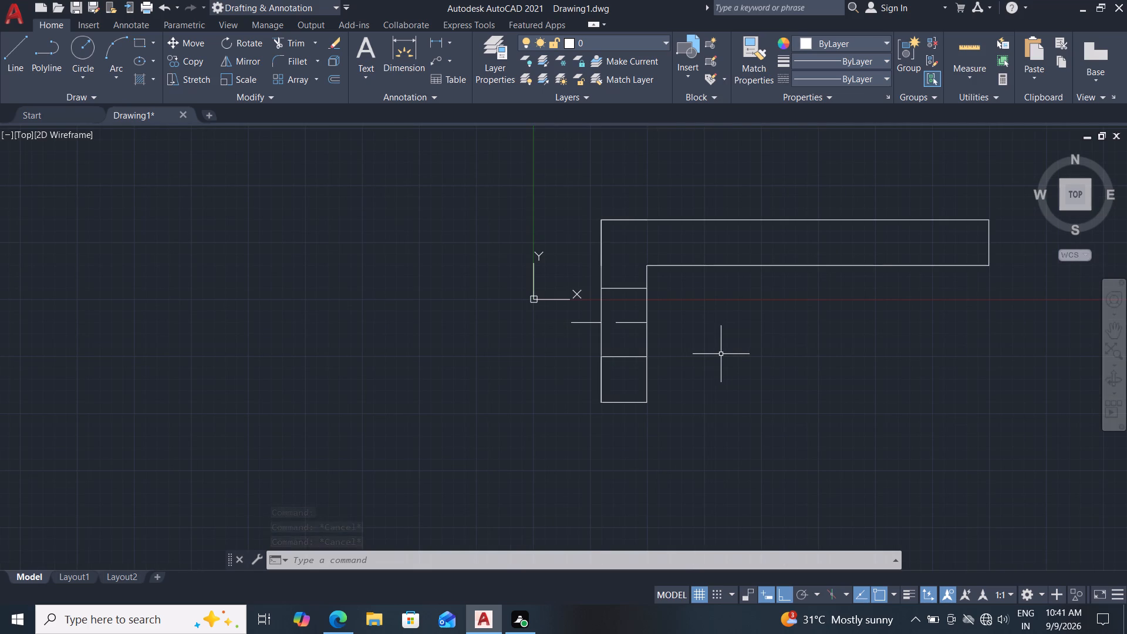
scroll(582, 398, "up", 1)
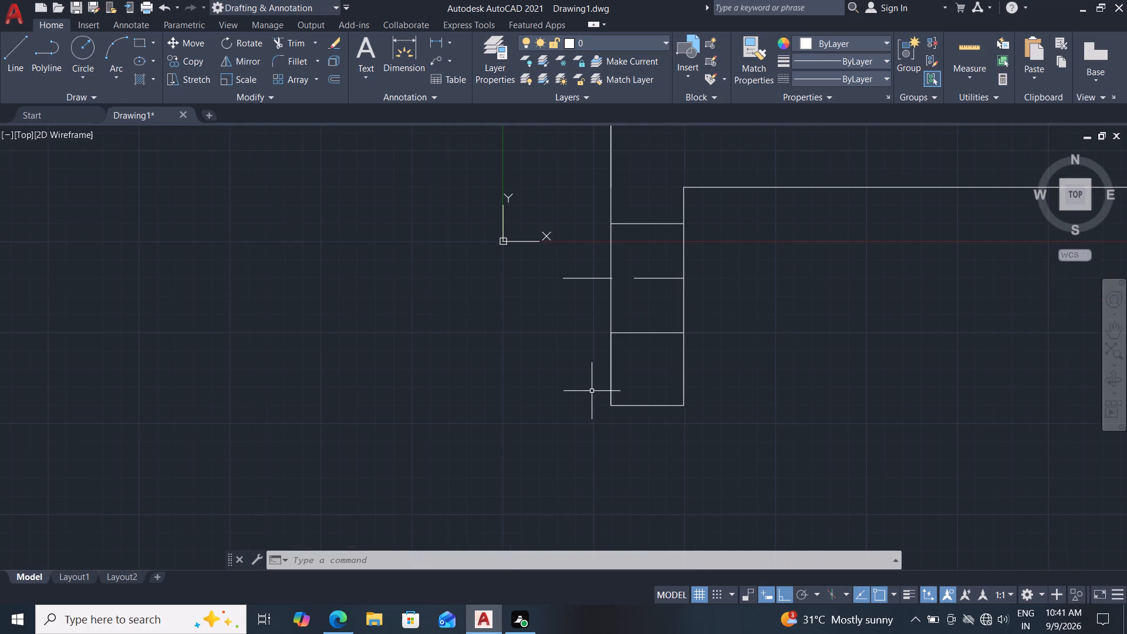
Load the ACAD_ISO03W100 ISO dash space linetype into the drawing.
middle_click_drag(654, 284, 626, 367)
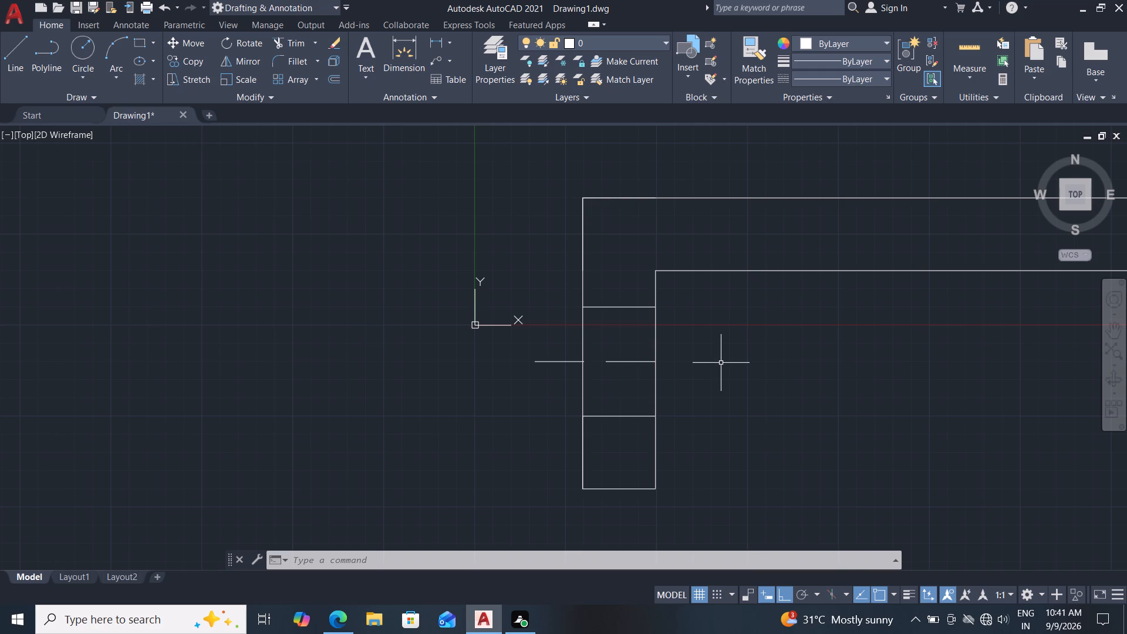
scroll(721, 363, "down", 2)
scroll(741, 384, "up", 1)
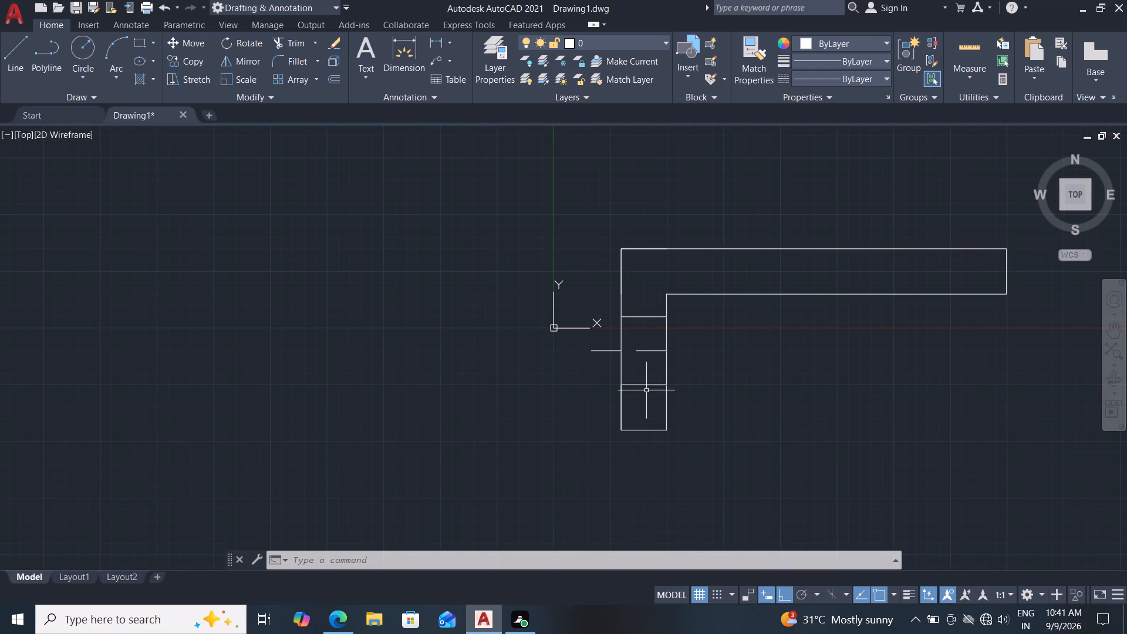
left_click(876, 80)
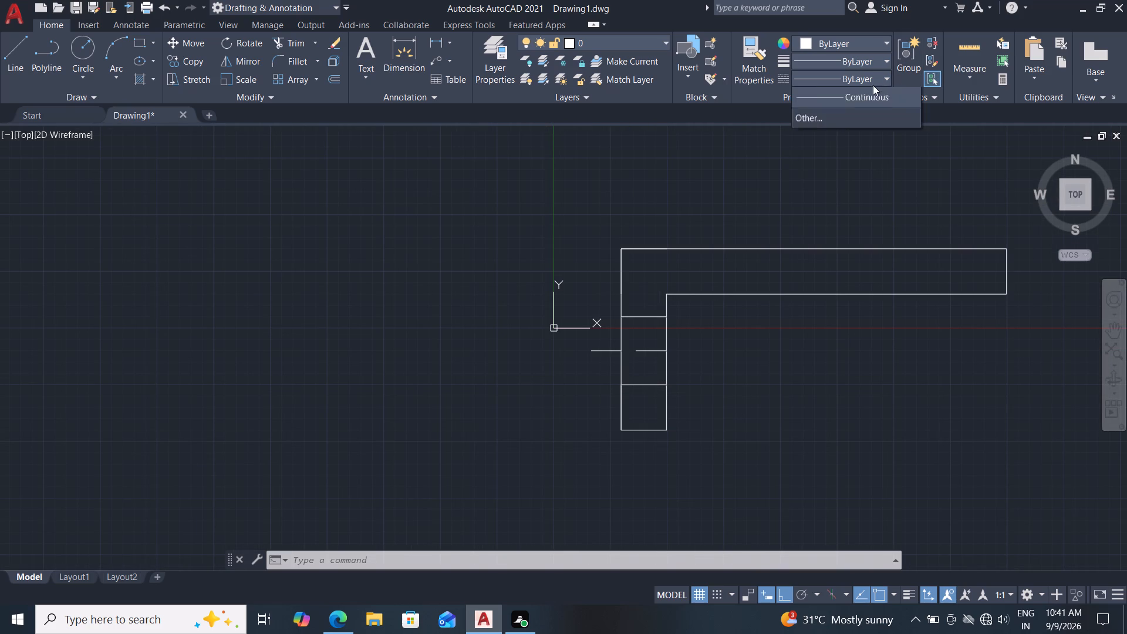
left_click(838, 163)
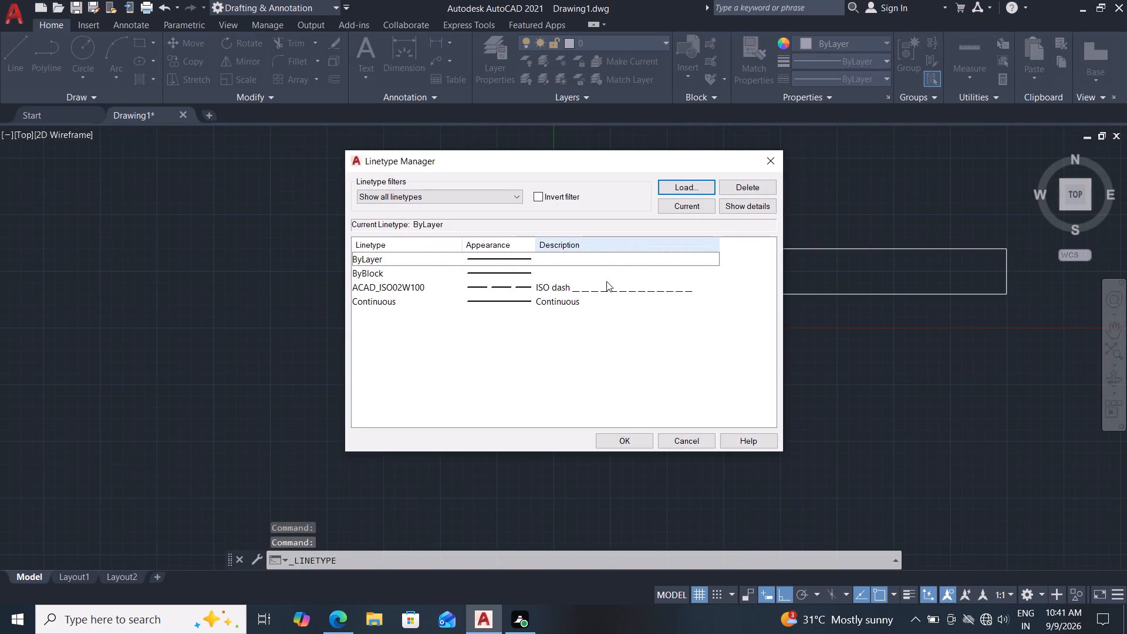
left_click(699, 185)
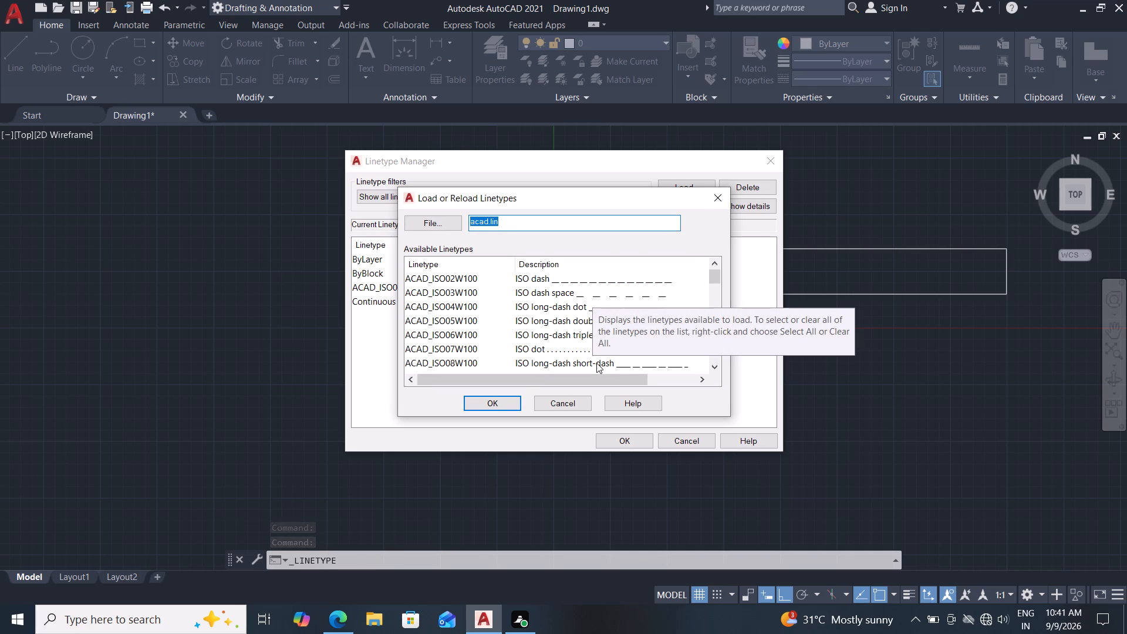
left_click(559, 291)
left_click(491, 398)
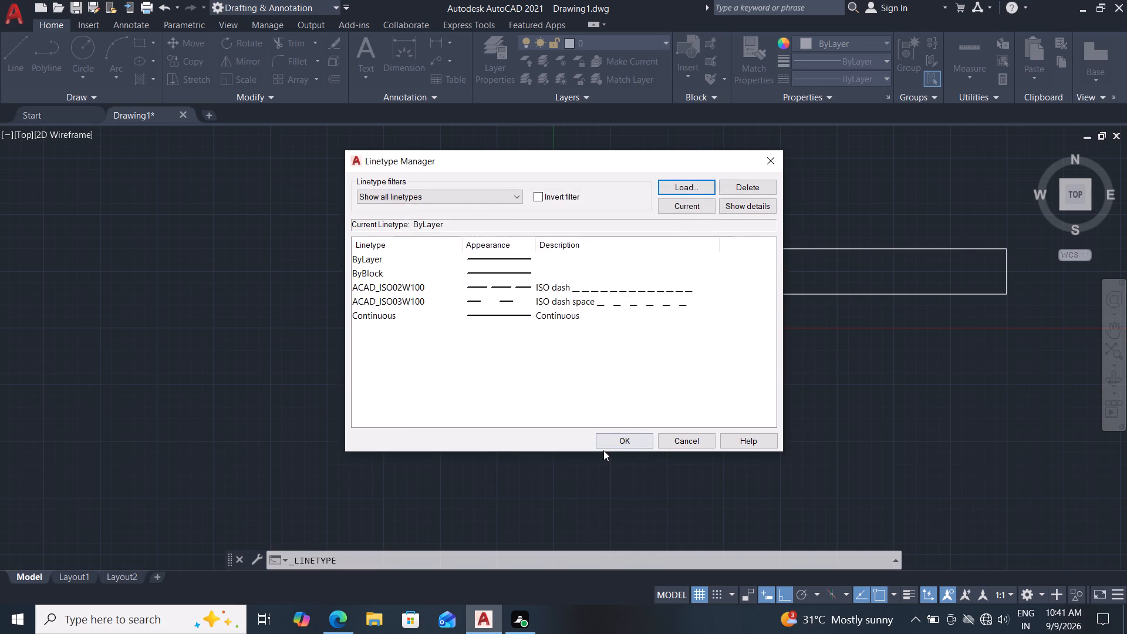
left_click(623, 434)
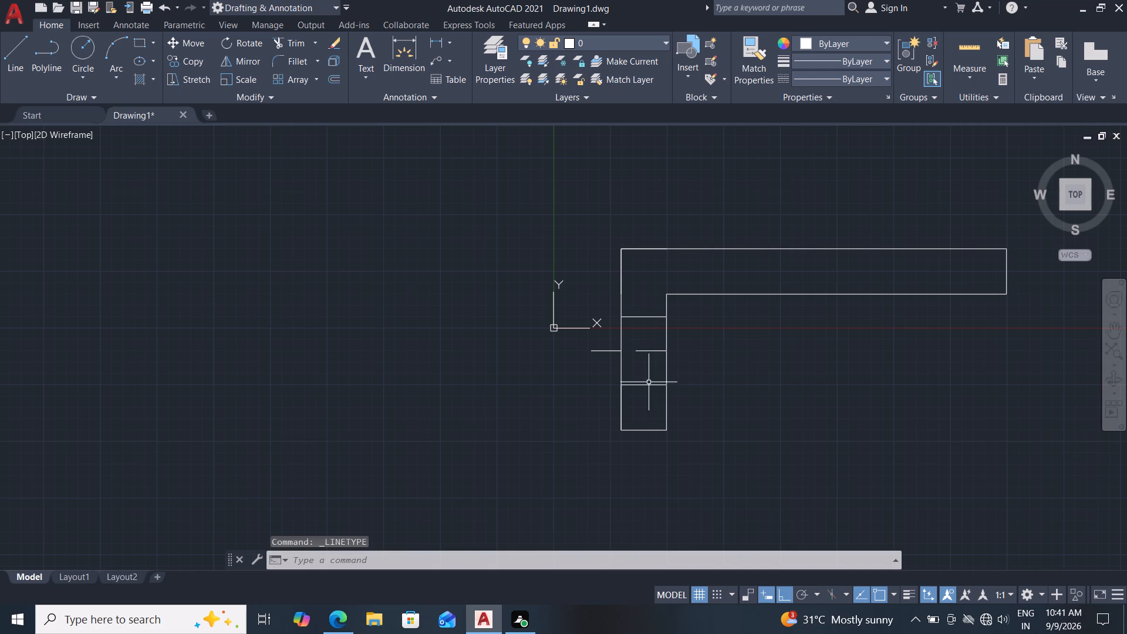
Assign the ACAD_ISO03W100 linetype to the horizontal lines across the leg above and below the middle dashed line.
left_click(649, 386)
left_click(655, 318)
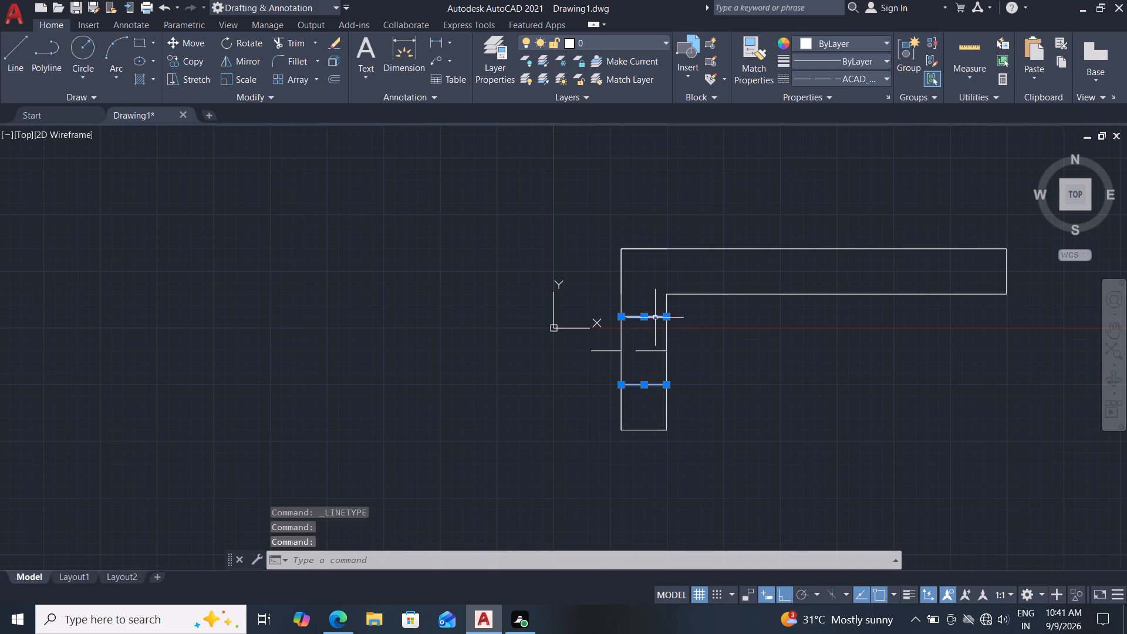
left_click(881, 77)
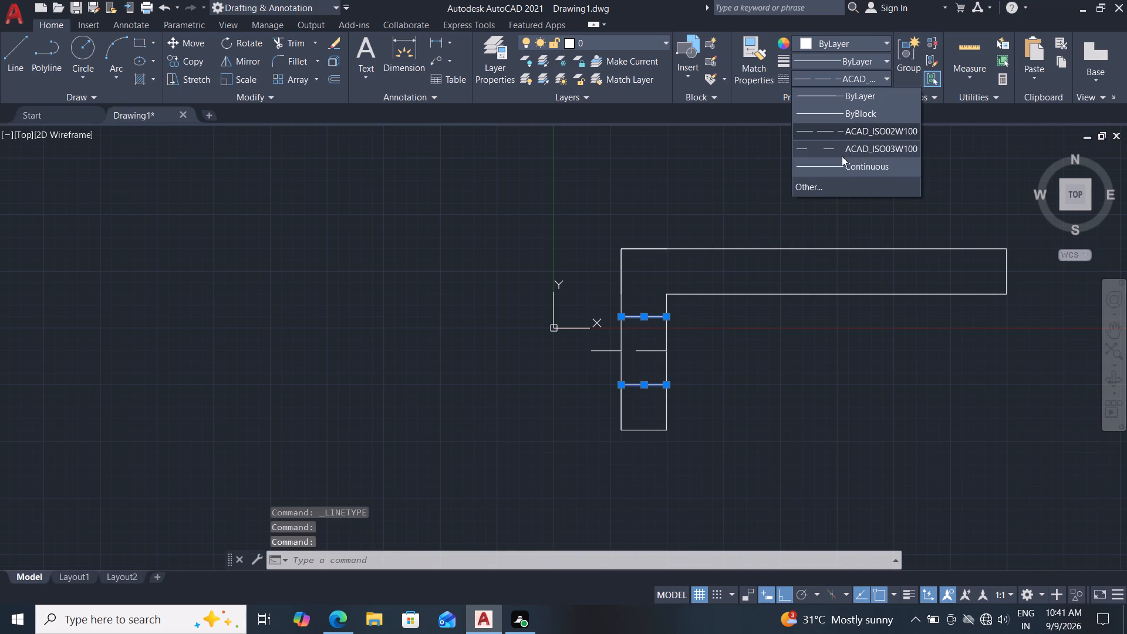
left_click(842, 156)
key("Escape")
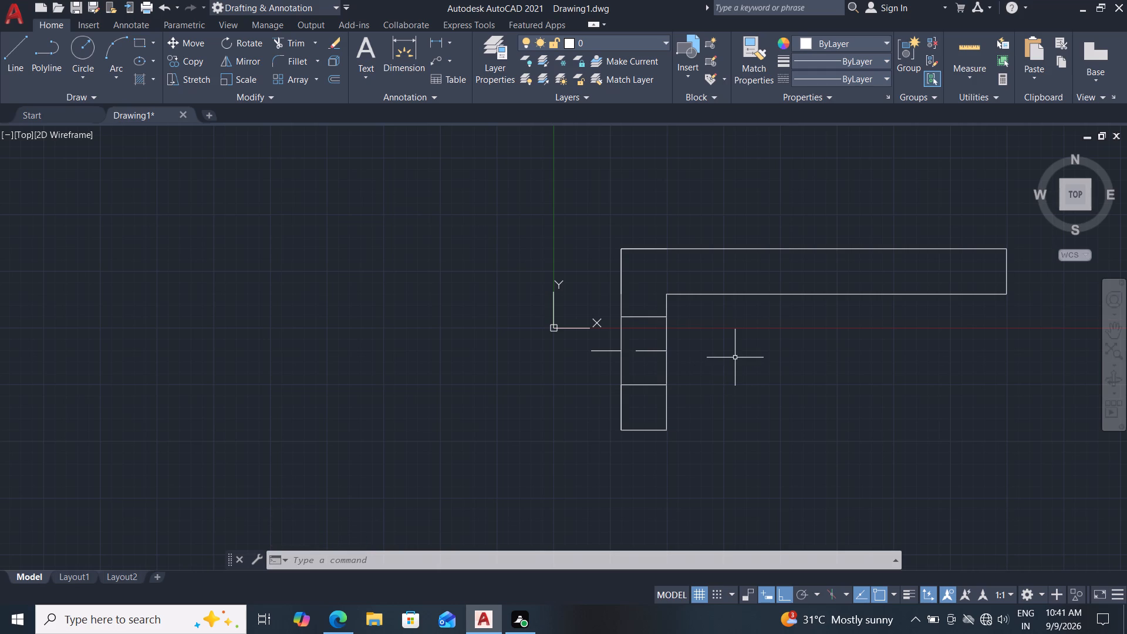
Draw a 45 mm horizontal line outward from the upper right corner of the arm, continuing into a vertical line downward.
scroll(867, 340, "up", 1)
middle_click_drag(859, 343, 651, 345)
scroll(651, 345, "down", 2)
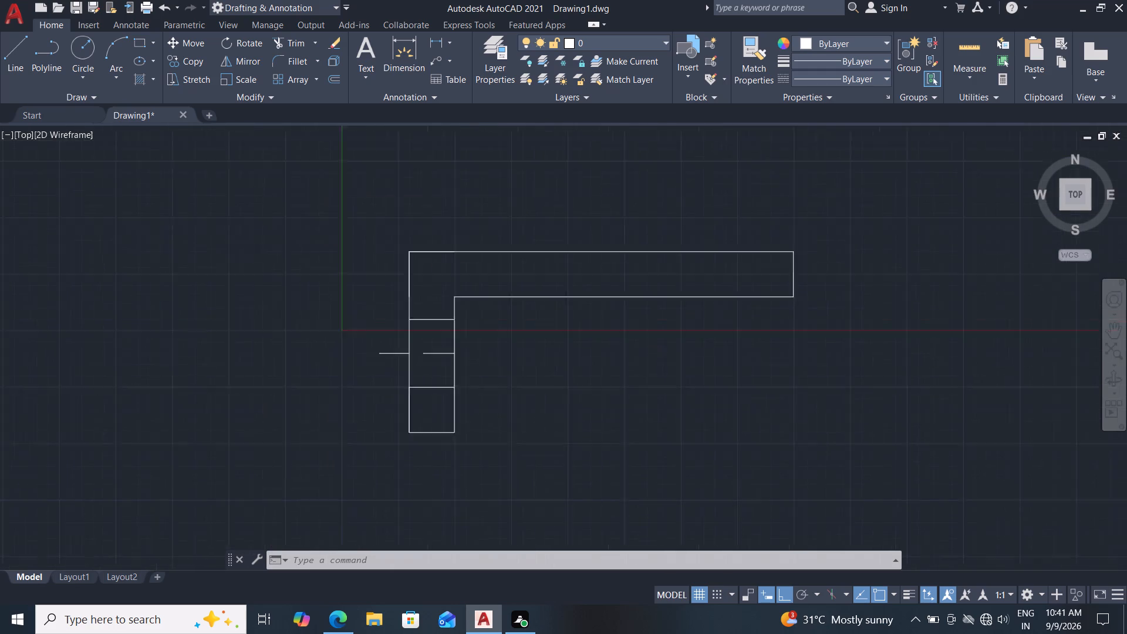
scroll(668, 350, "up", 1)
middle_click_drag(683, 351, 649, 358)
left_click(15, 71)
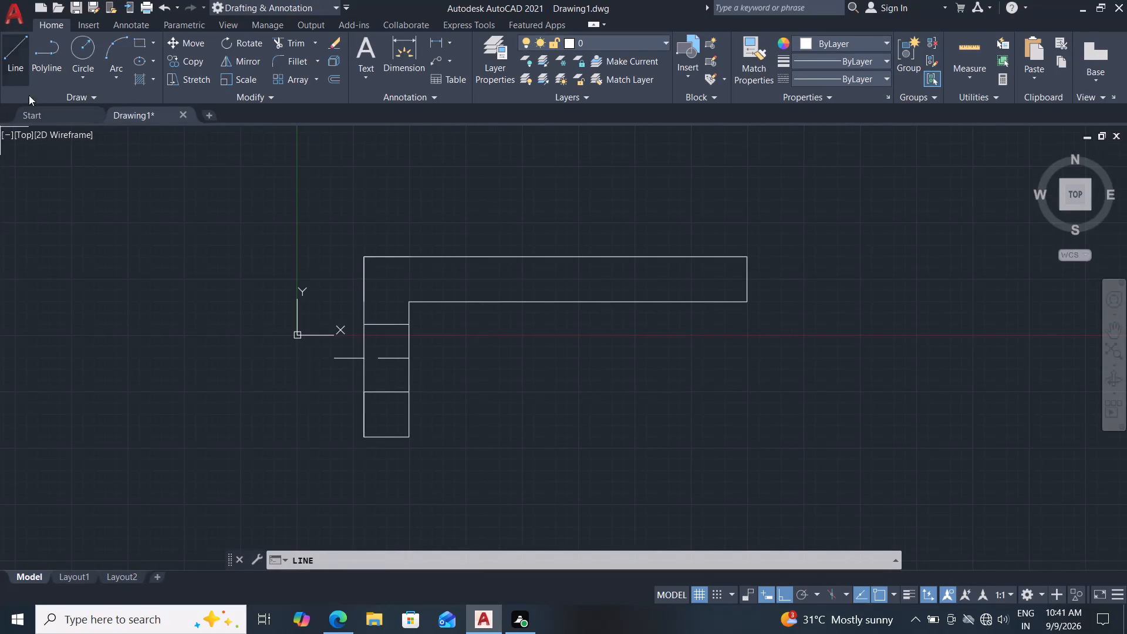
left_click(748, 257)
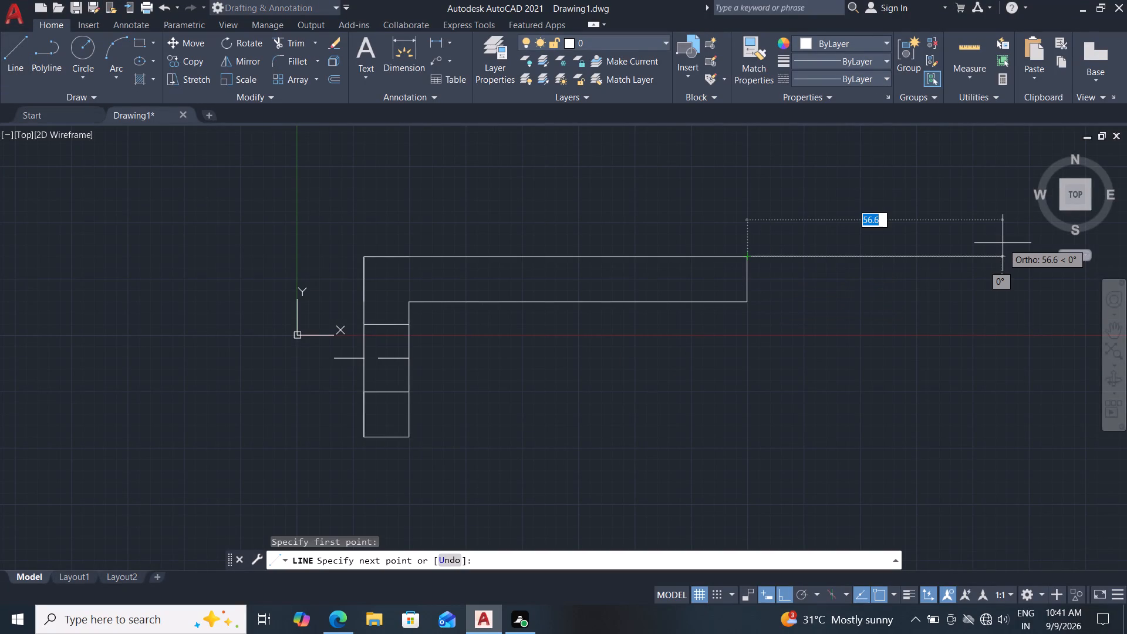
type("45")
key("Return")
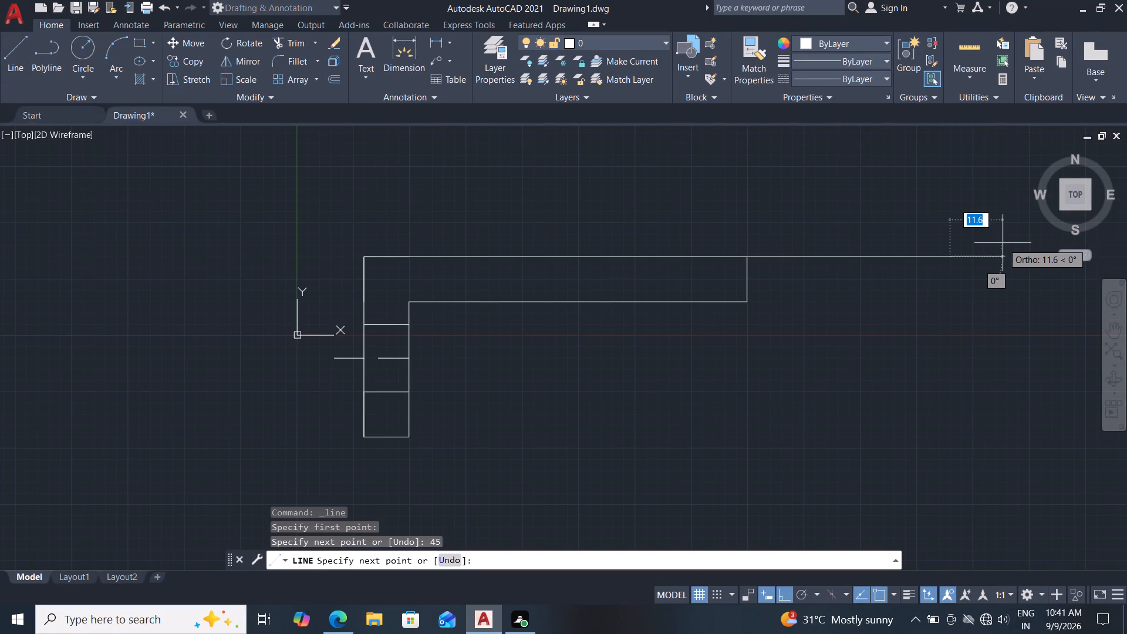
left_click(1001, 455)
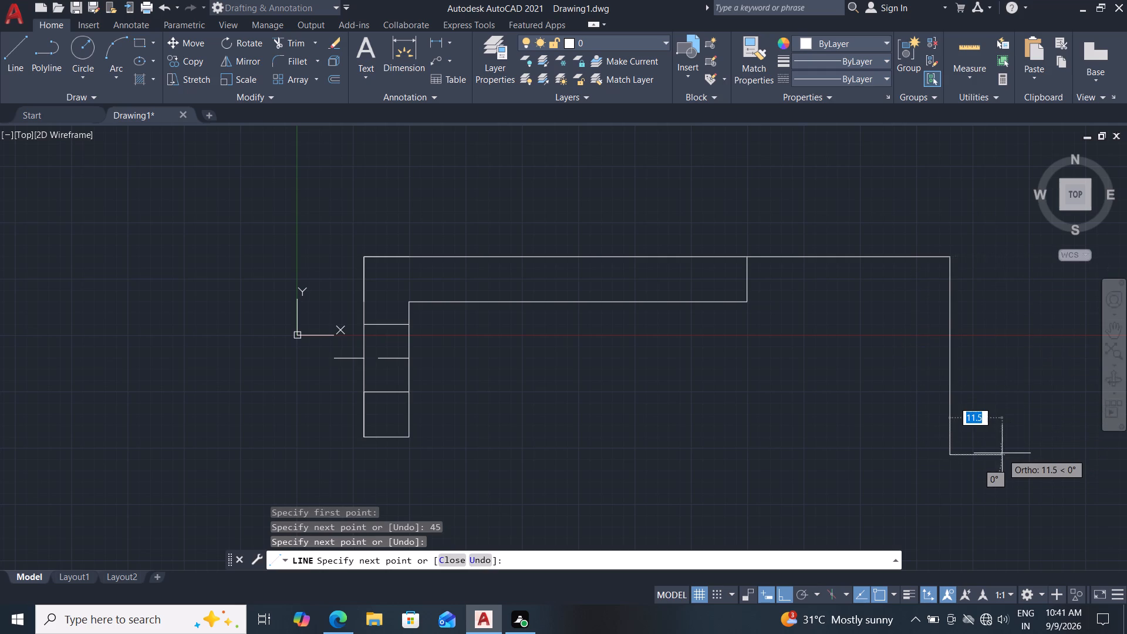
key("Escape")
key("Escape")
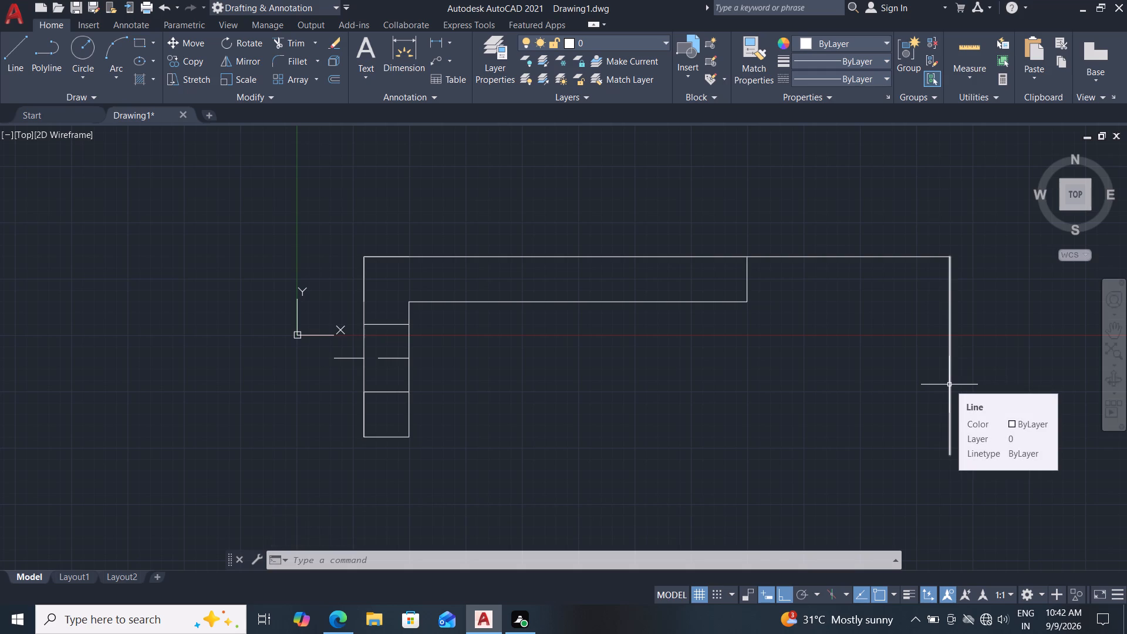
With Ortho off, draw a line about 75.9 mm long from the arm's upper right corner, sloping down to the right at 45°.
middle_click_drag(910, 403, 896, 404)
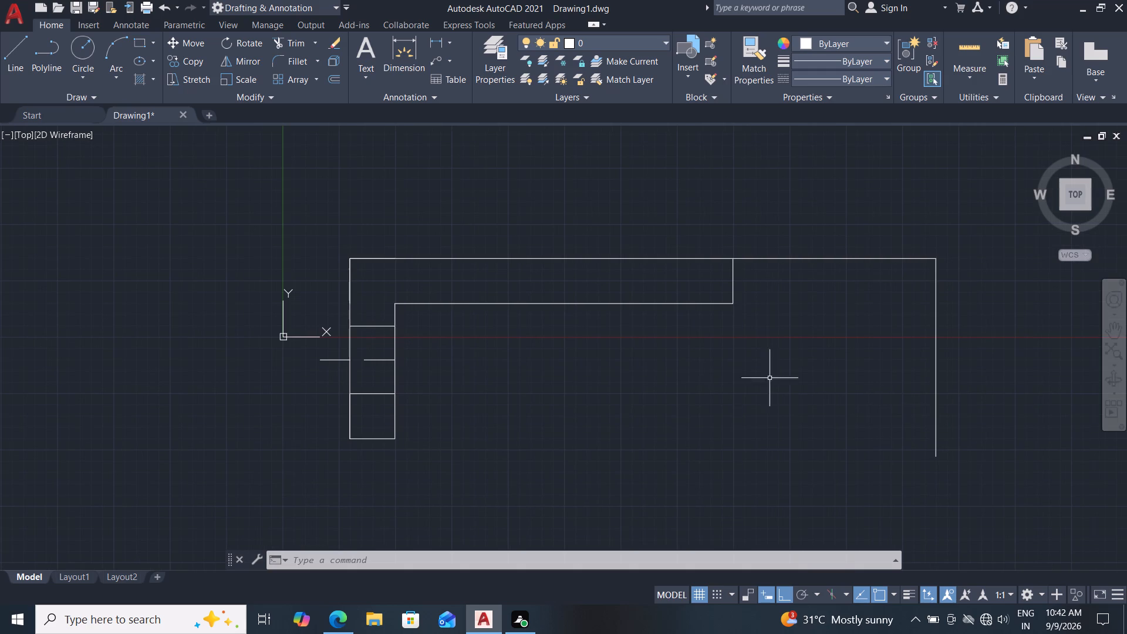
left_click(8, 53)
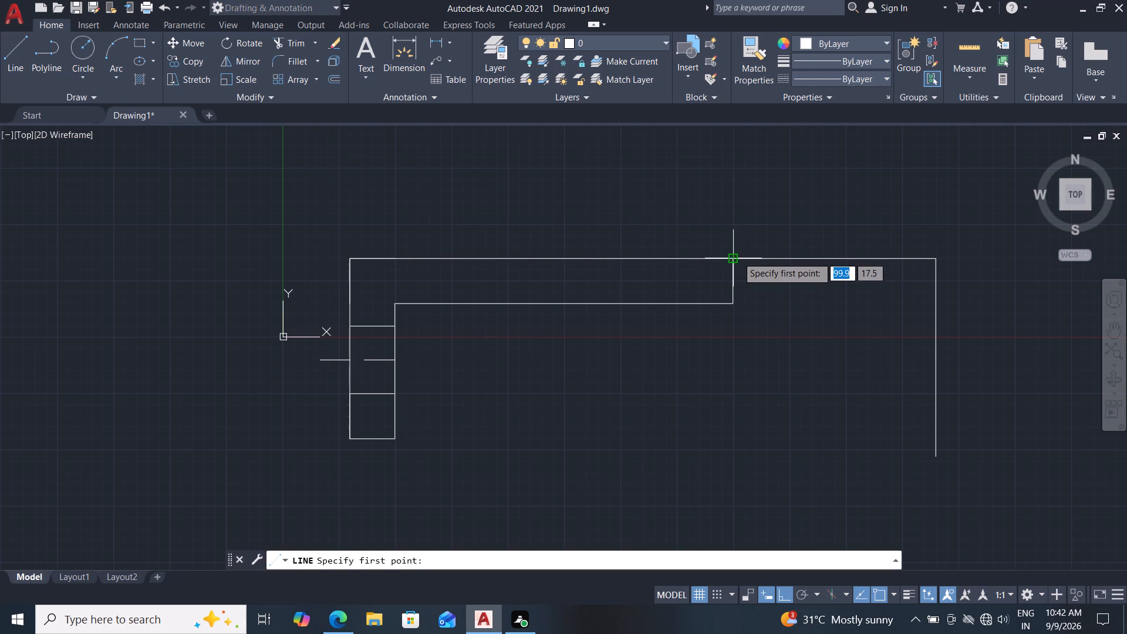
left_click(737, 257)
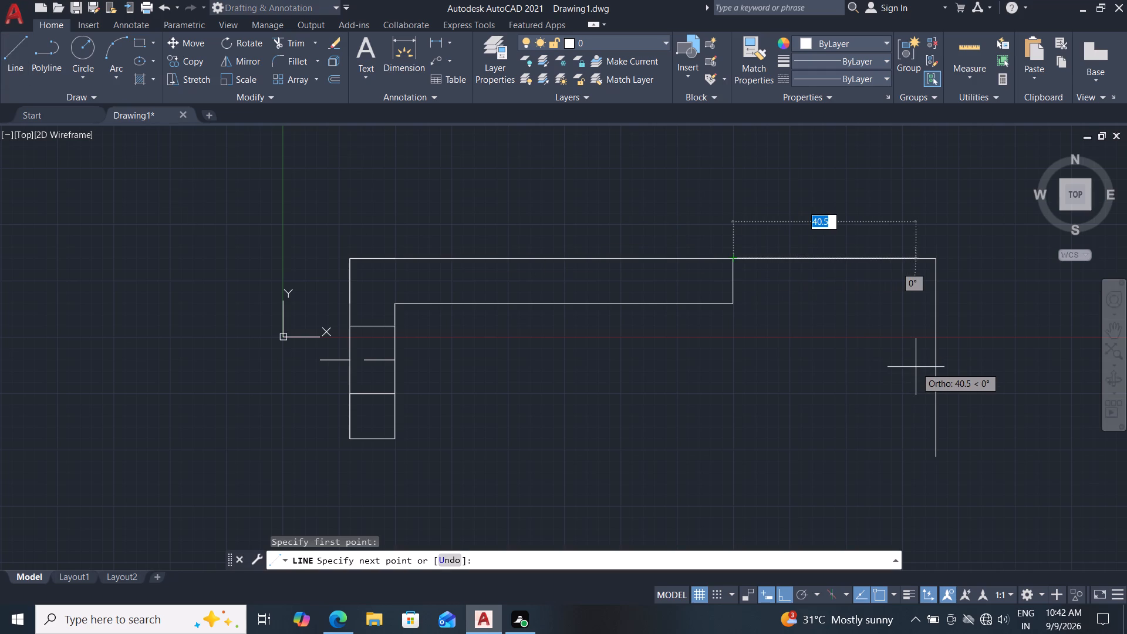
key("F8")
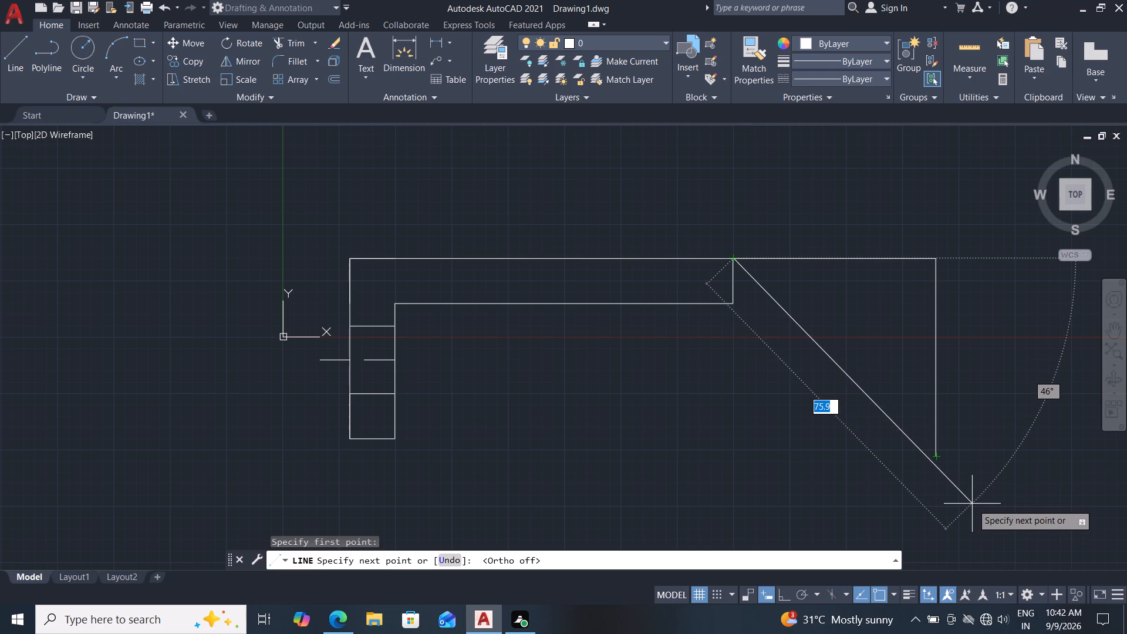
key("Tab")
type("45")
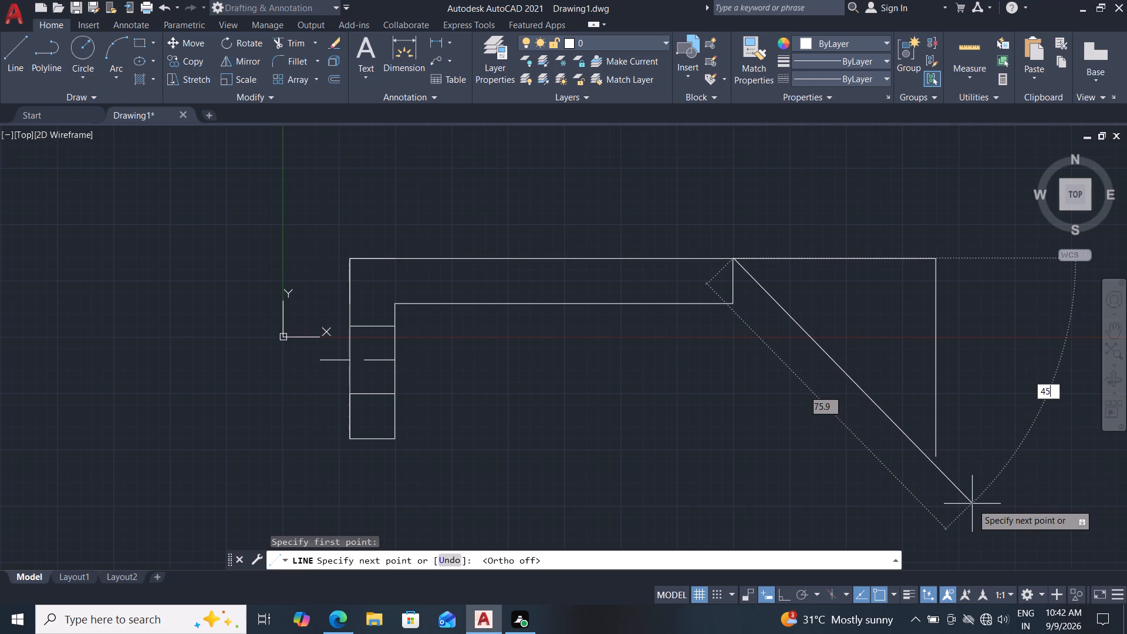
key("Return")
key("Escape")
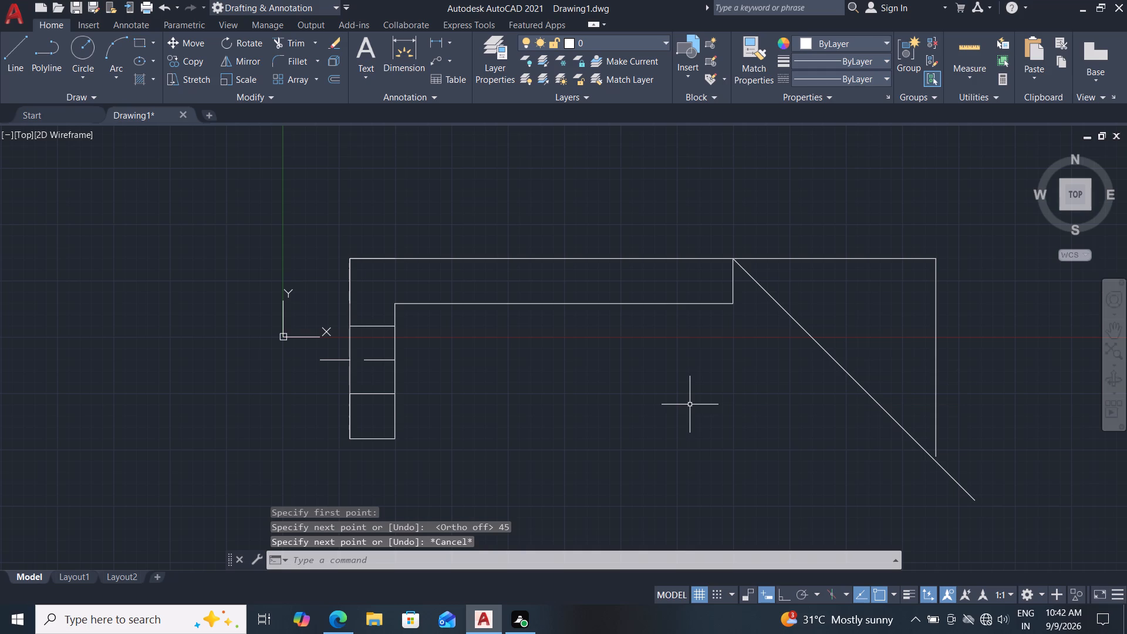
Extend the lower end of the vertical construction line to meet the 45° sloping line.
type("ex")
key("Return")
left_click(936, 402)
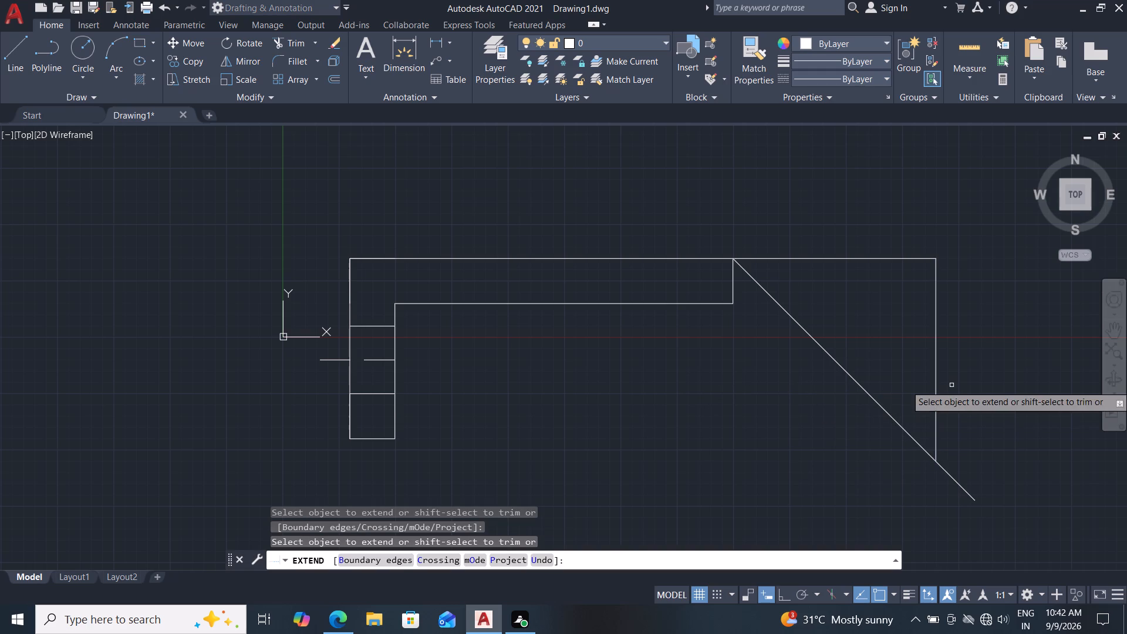
key("Escape")
key("Escape")
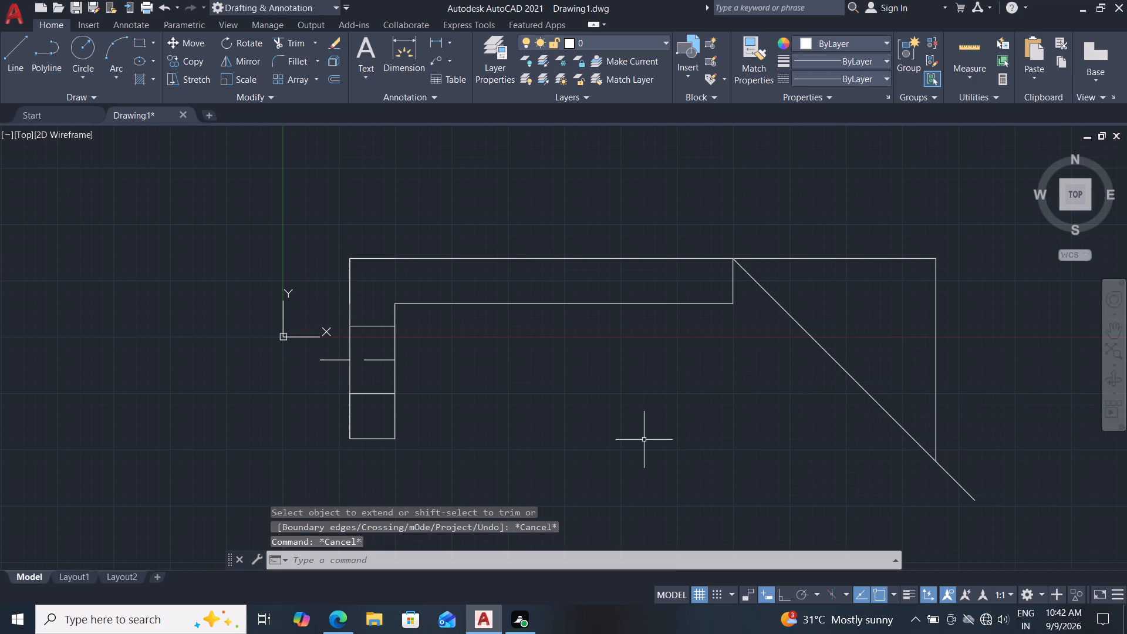
Copy the sloping line from the arm's upper right corner to its lower right corner, 10 mm straight below.
key("m")
key("BackSpace")
key("BackSpace")
type("co")
key("Return")
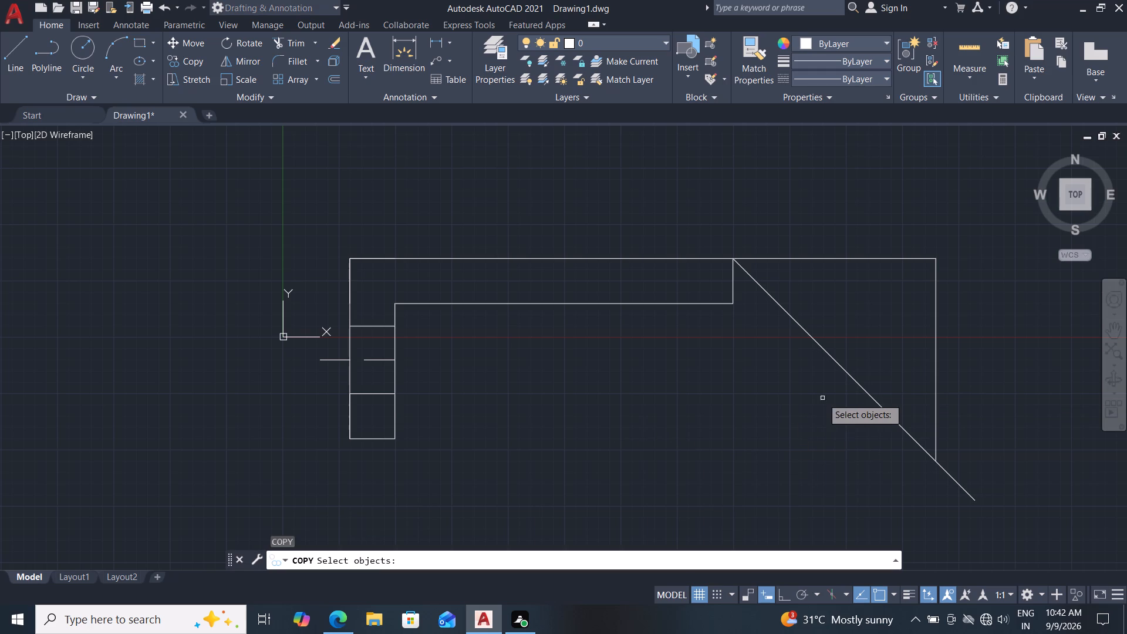
left_click(856, 383)
key("Return")
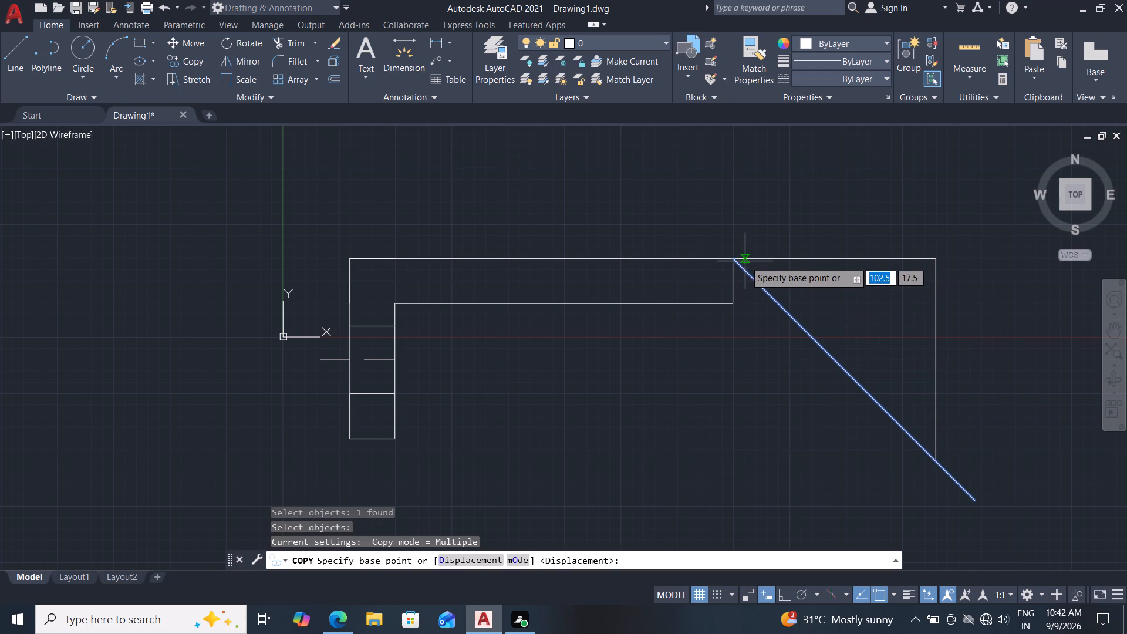
left_click(736, 259)
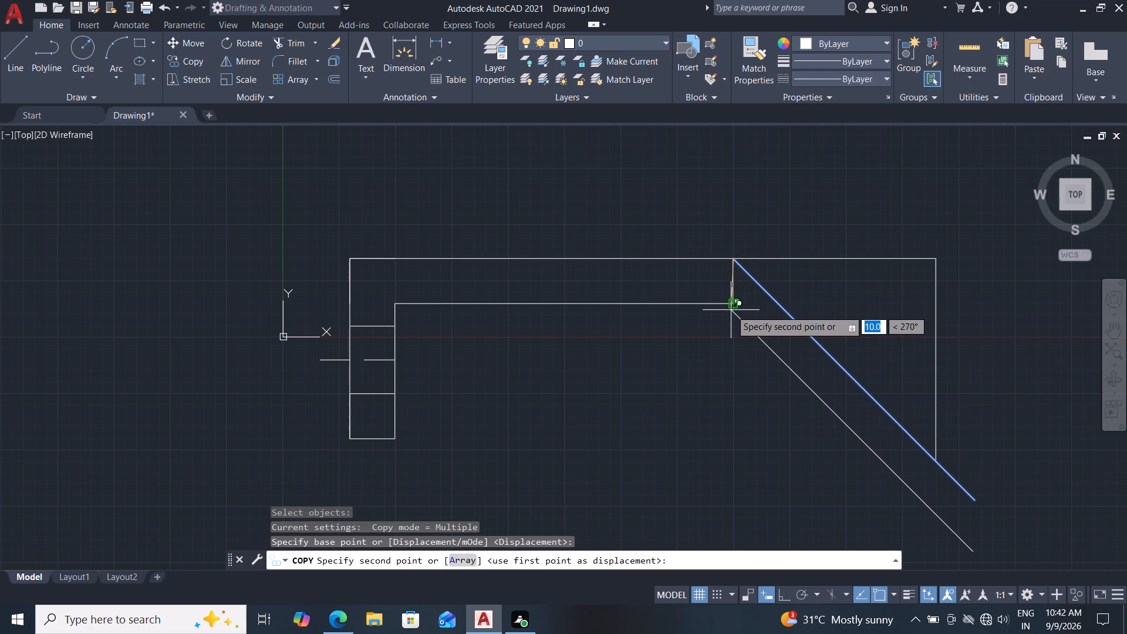
left_click(733, 306)
key("Escape")
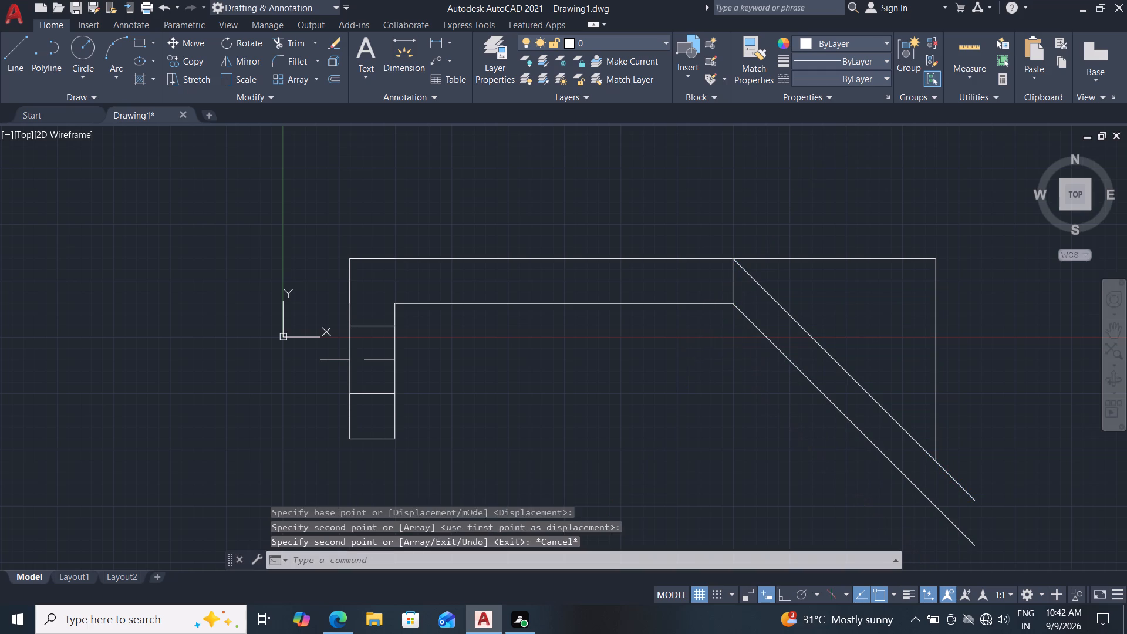
key("Escape")
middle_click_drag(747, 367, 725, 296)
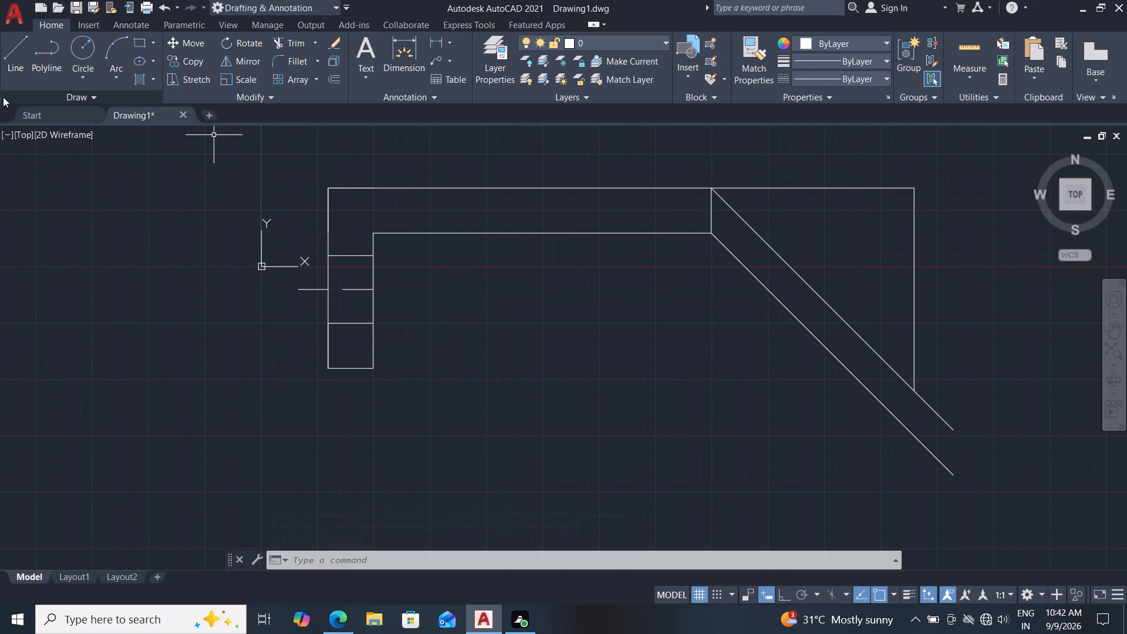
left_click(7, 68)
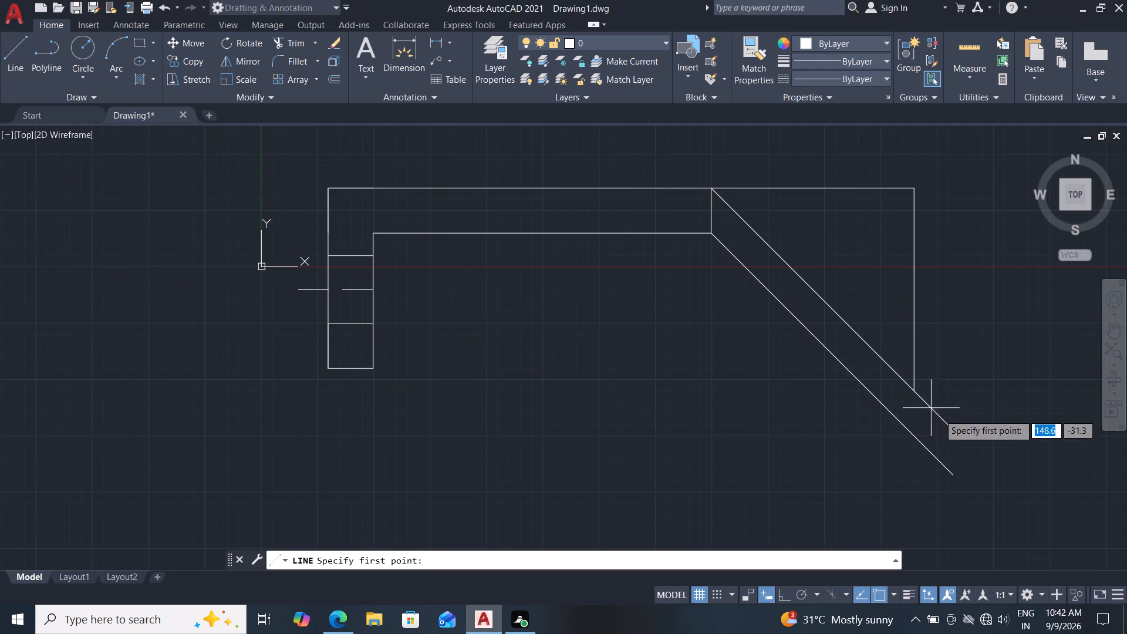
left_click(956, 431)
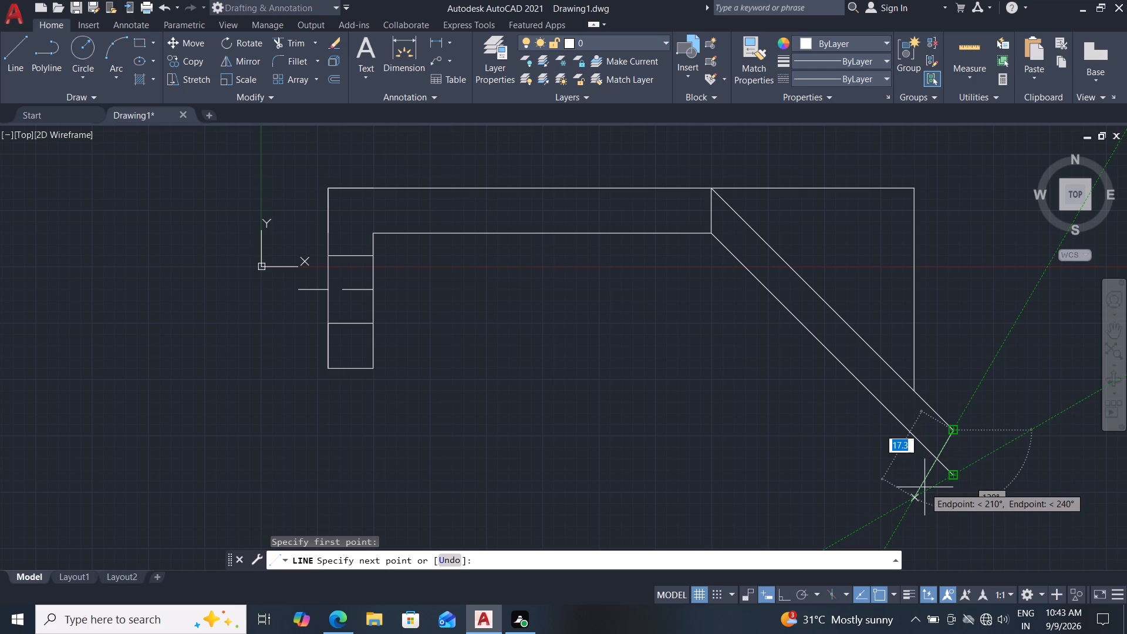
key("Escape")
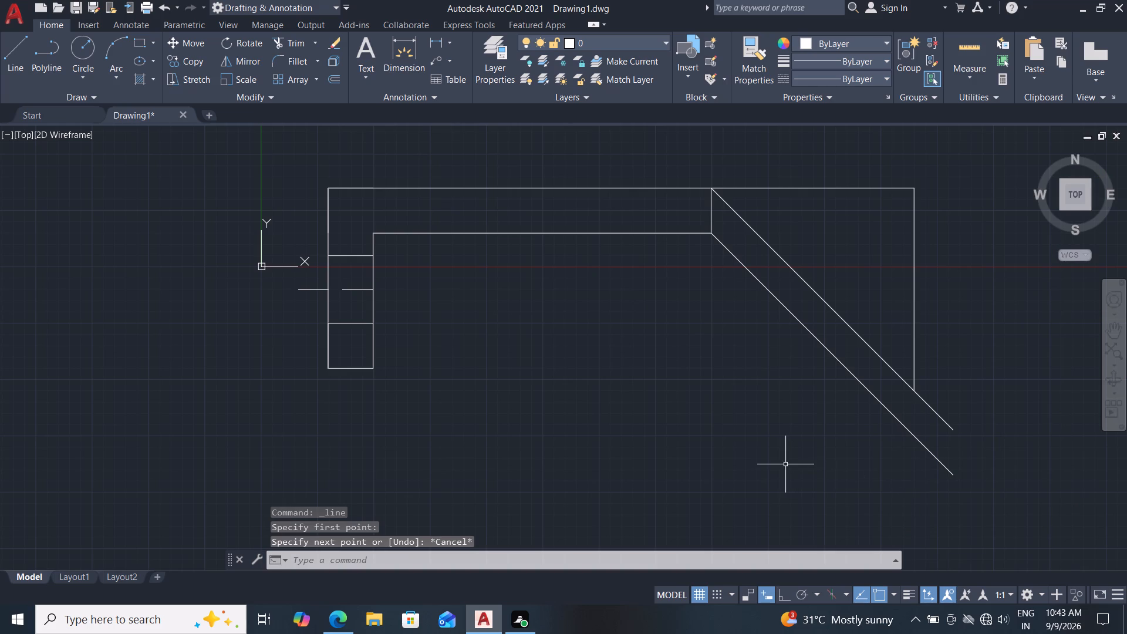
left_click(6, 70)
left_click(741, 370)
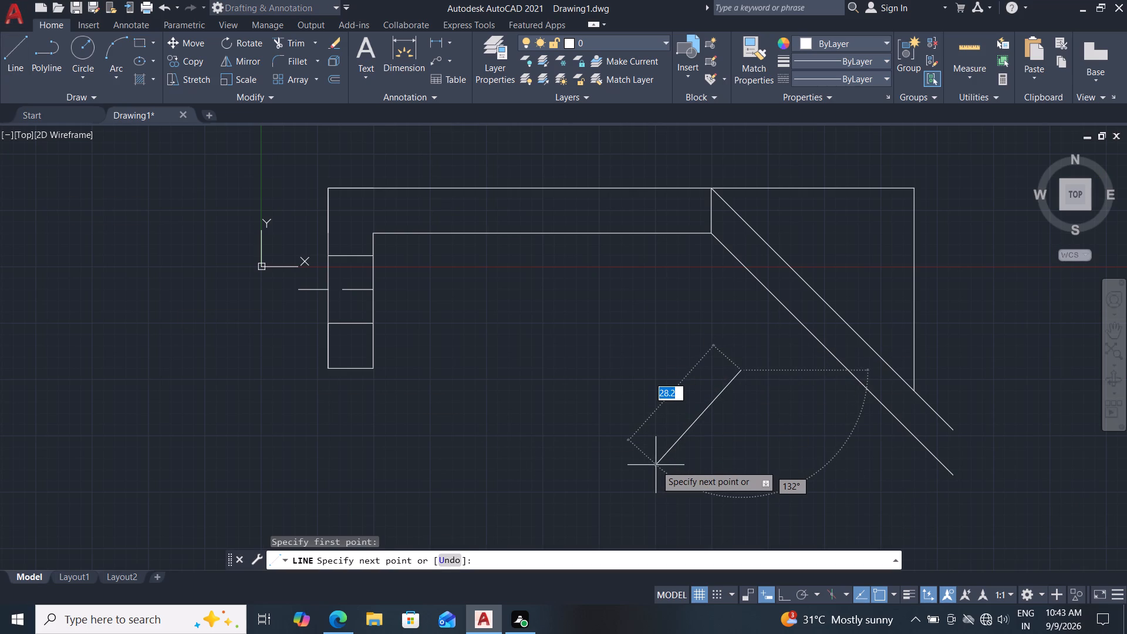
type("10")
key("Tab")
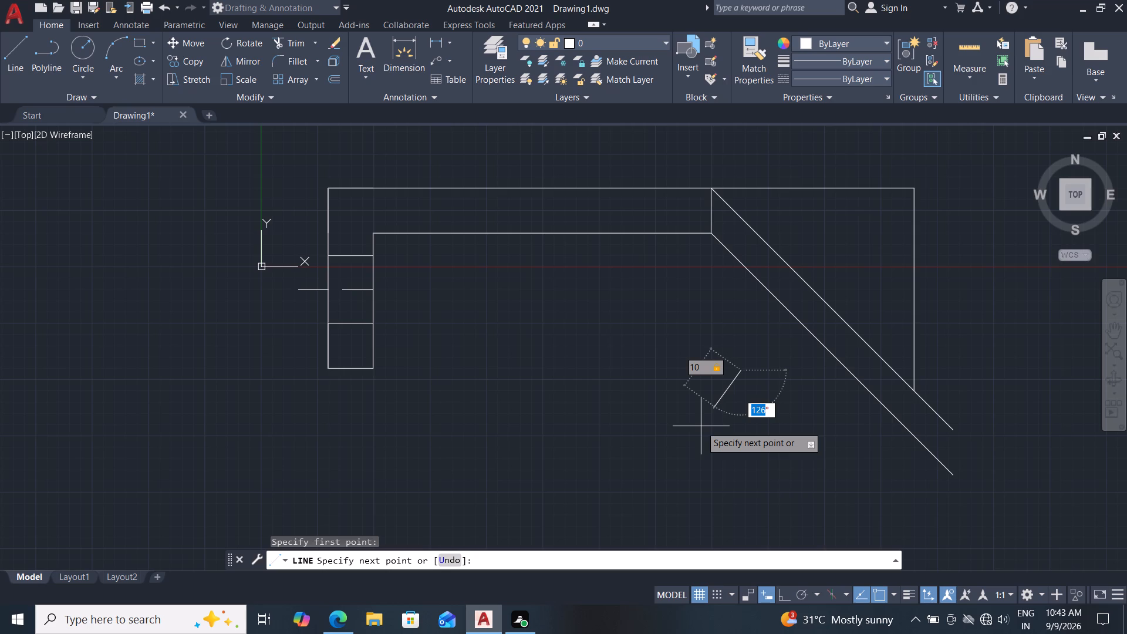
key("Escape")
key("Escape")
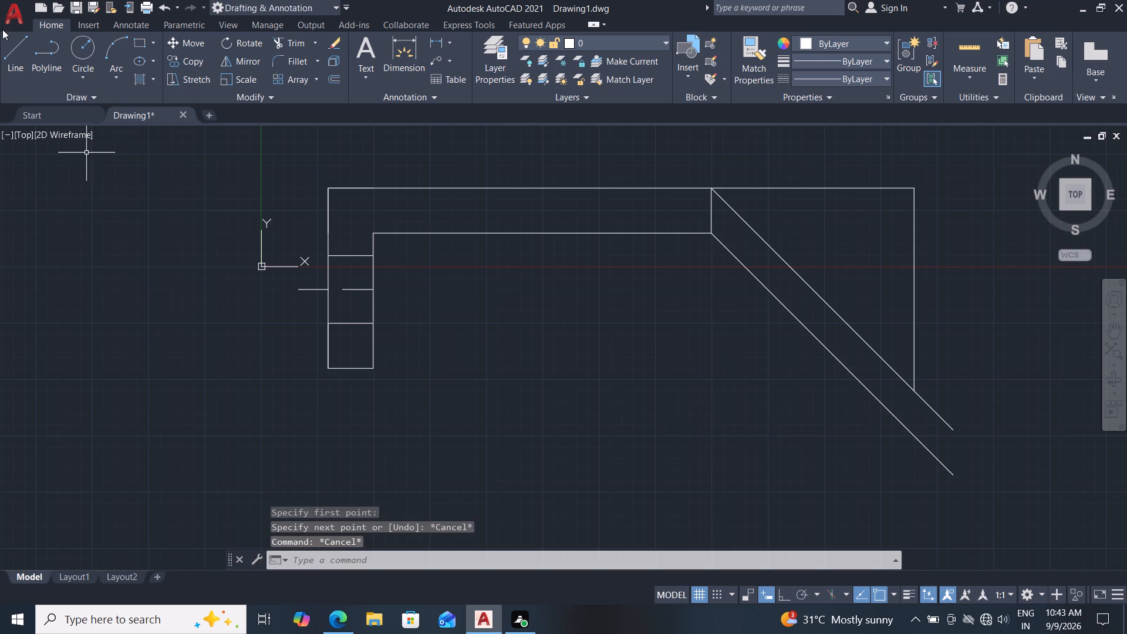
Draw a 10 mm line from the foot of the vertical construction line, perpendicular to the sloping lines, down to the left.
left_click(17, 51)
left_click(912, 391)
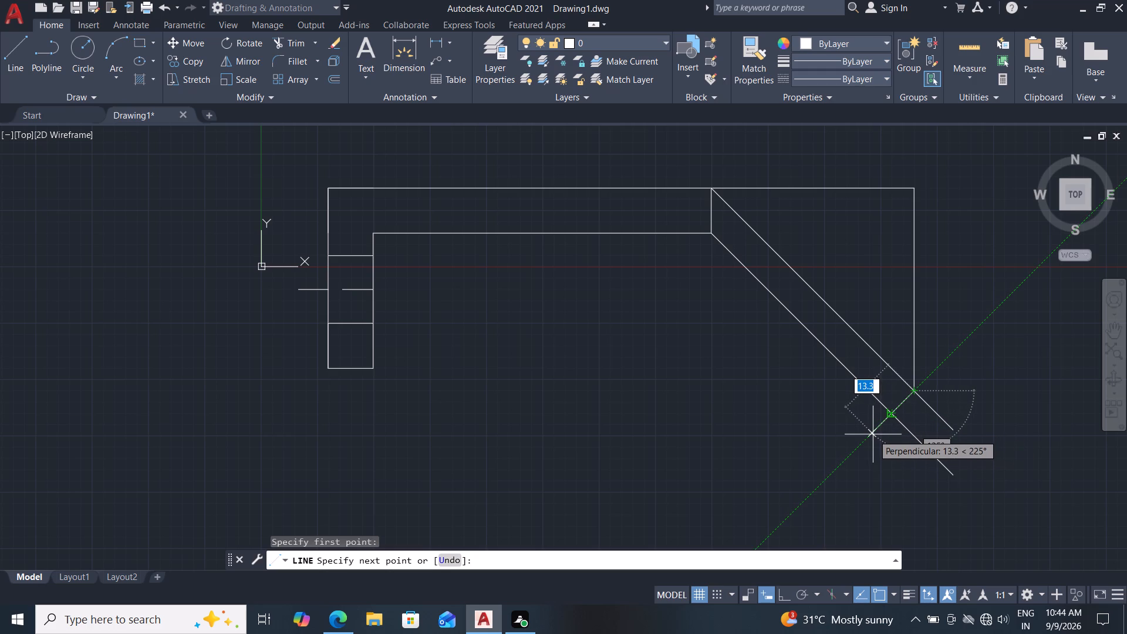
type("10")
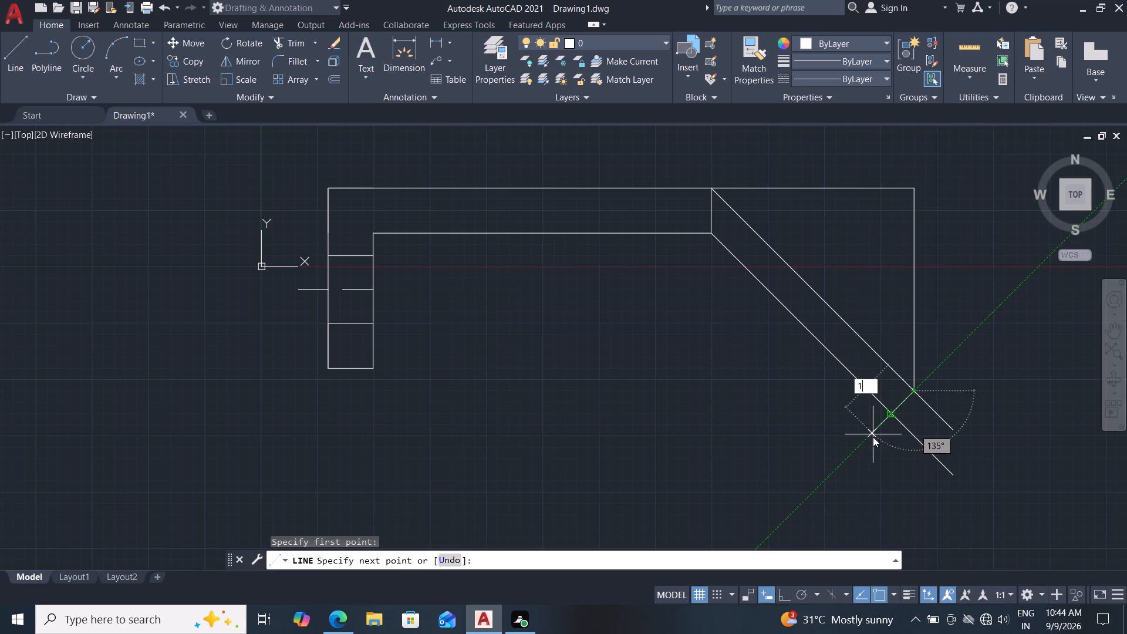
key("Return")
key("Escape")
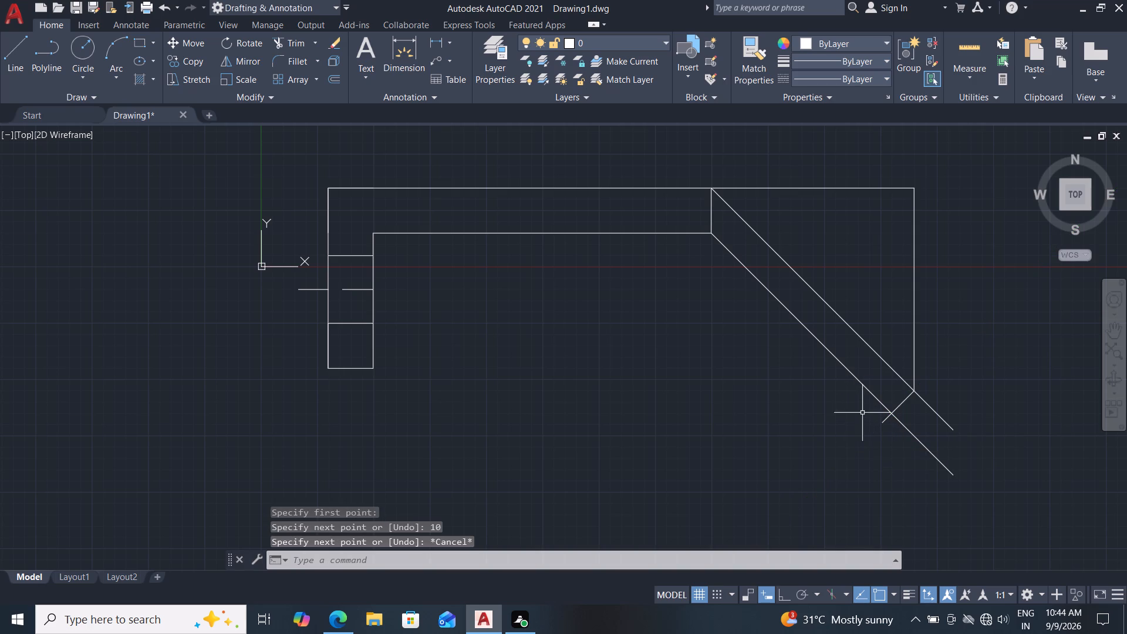
Delete the lower sloping line that starts at the arm's lower right corner.
left_click(870, 392)
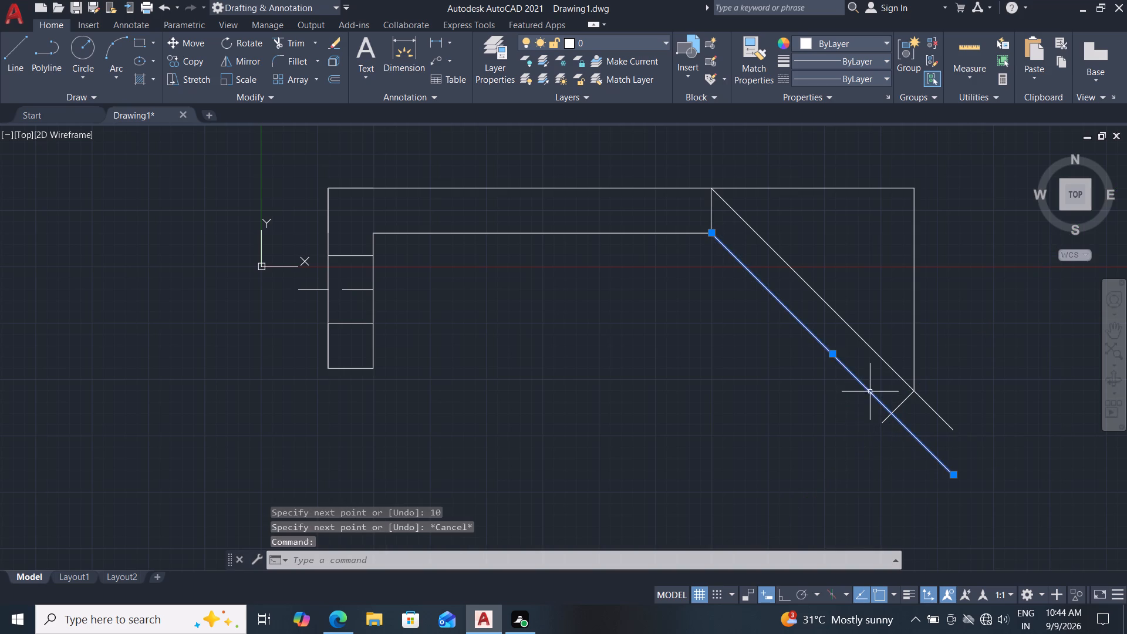
key("Delete")
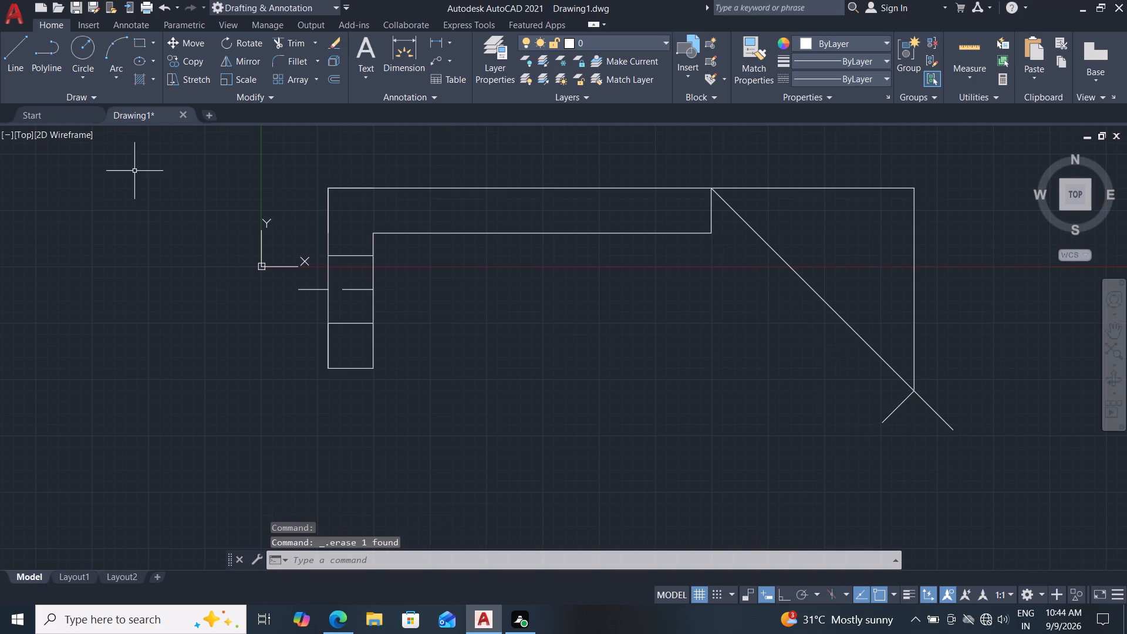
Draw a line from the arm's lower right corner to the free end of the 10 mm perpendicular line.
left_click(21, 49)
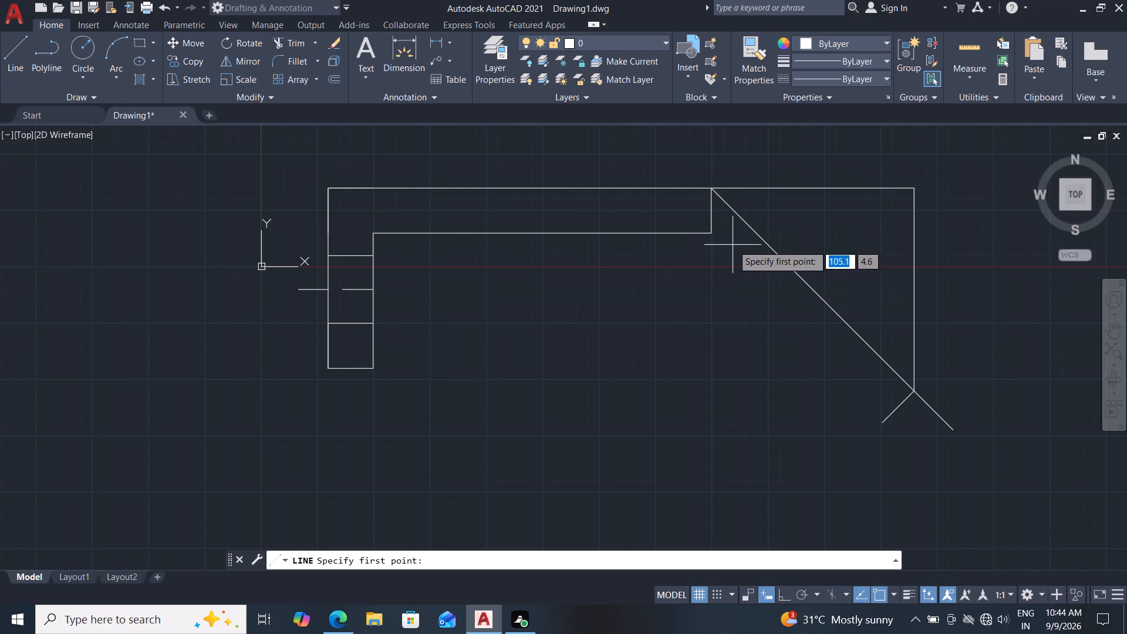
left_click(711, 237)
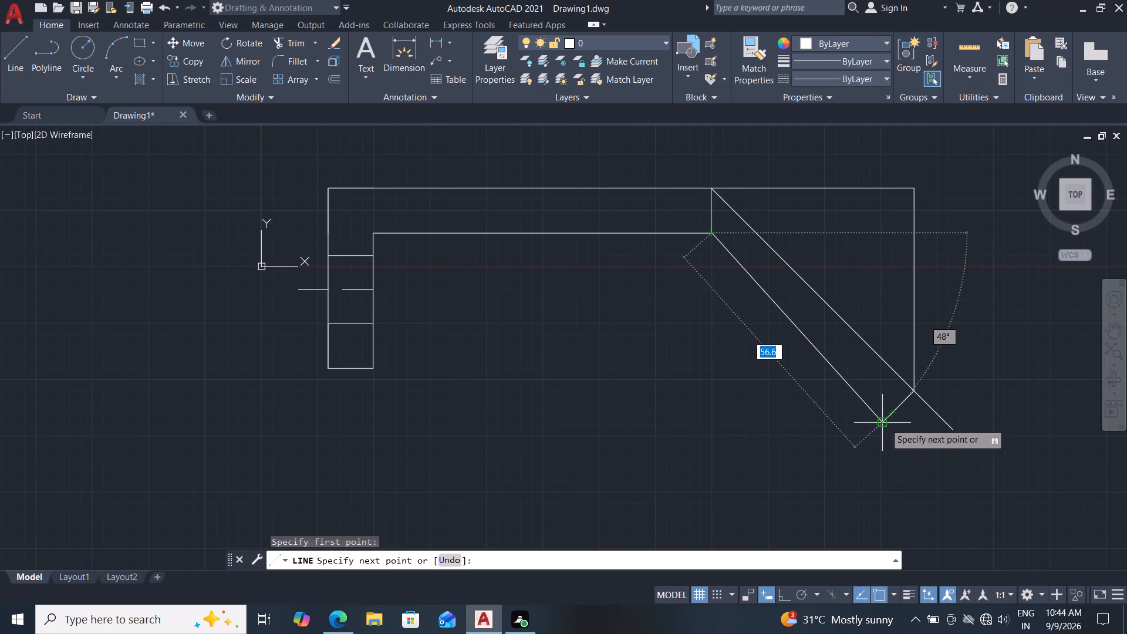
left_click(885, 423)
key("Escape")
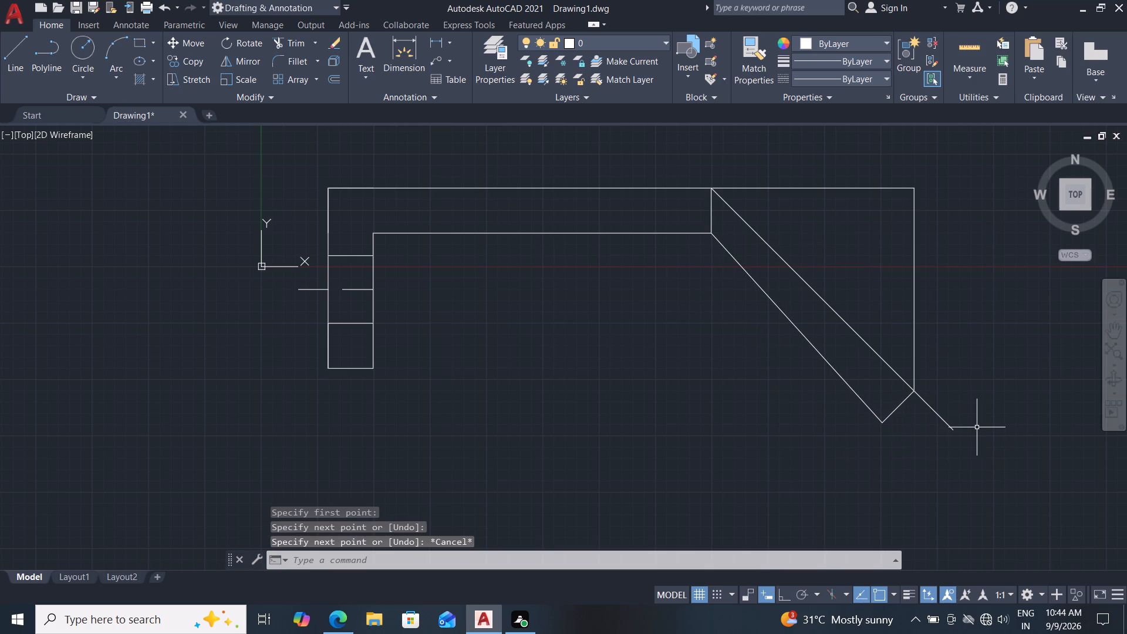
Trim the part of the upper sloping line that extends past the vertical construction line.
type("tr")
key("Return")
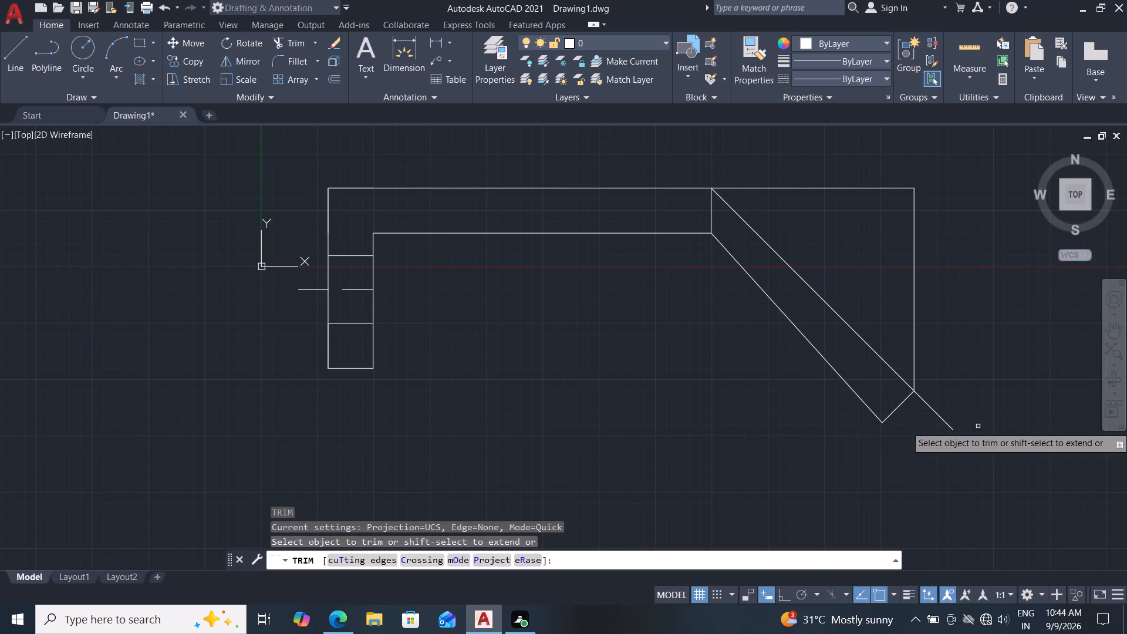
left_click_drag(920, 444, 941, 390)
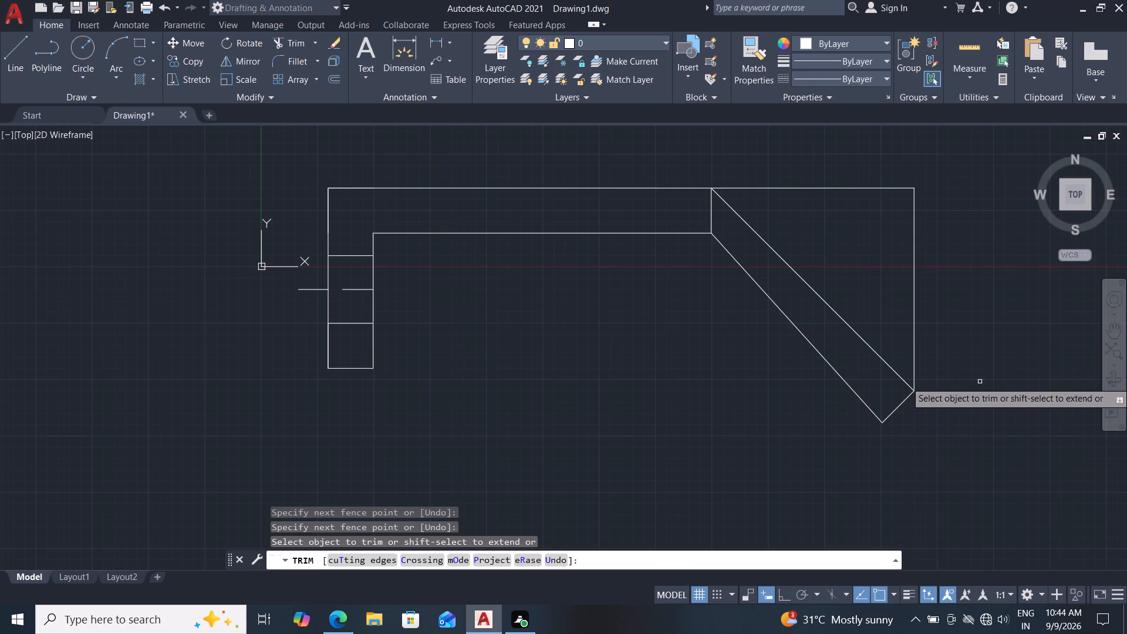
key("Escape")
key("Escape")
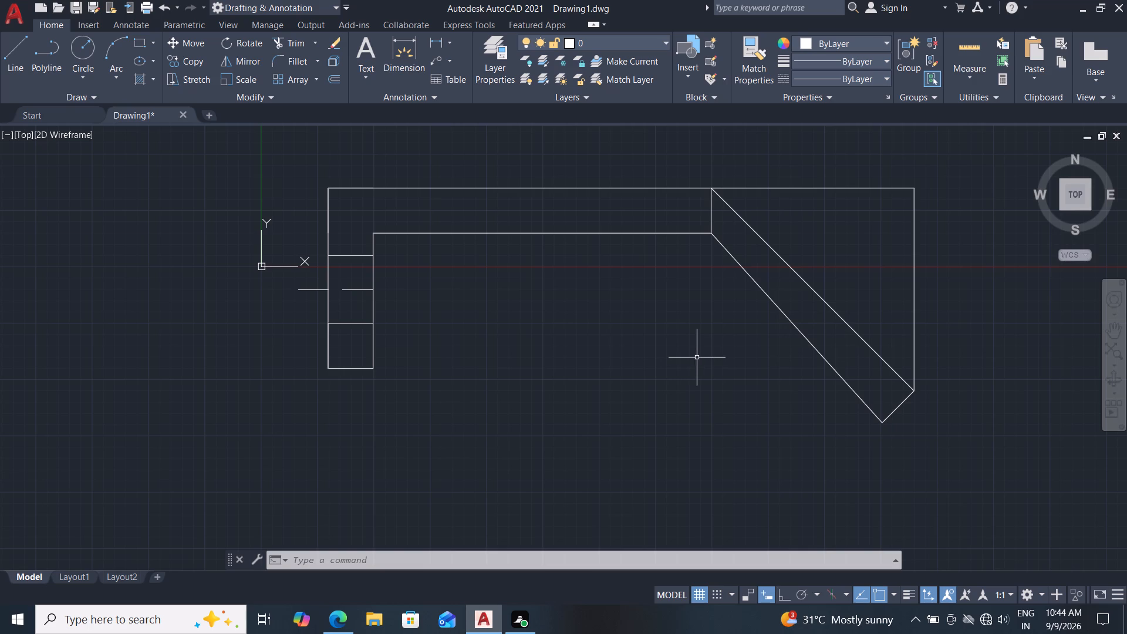
Delete both sloping lines and the short end line joining them.
left_click_drag(870, 268, 862, 268)
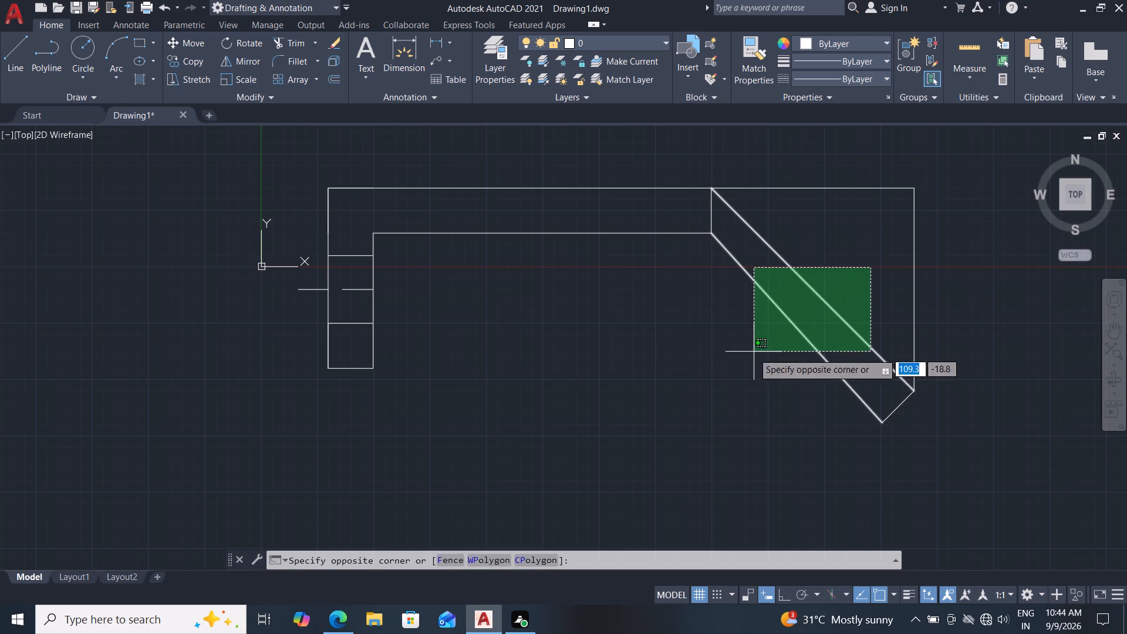
left_click(753, 353)
left_click(902, 399)
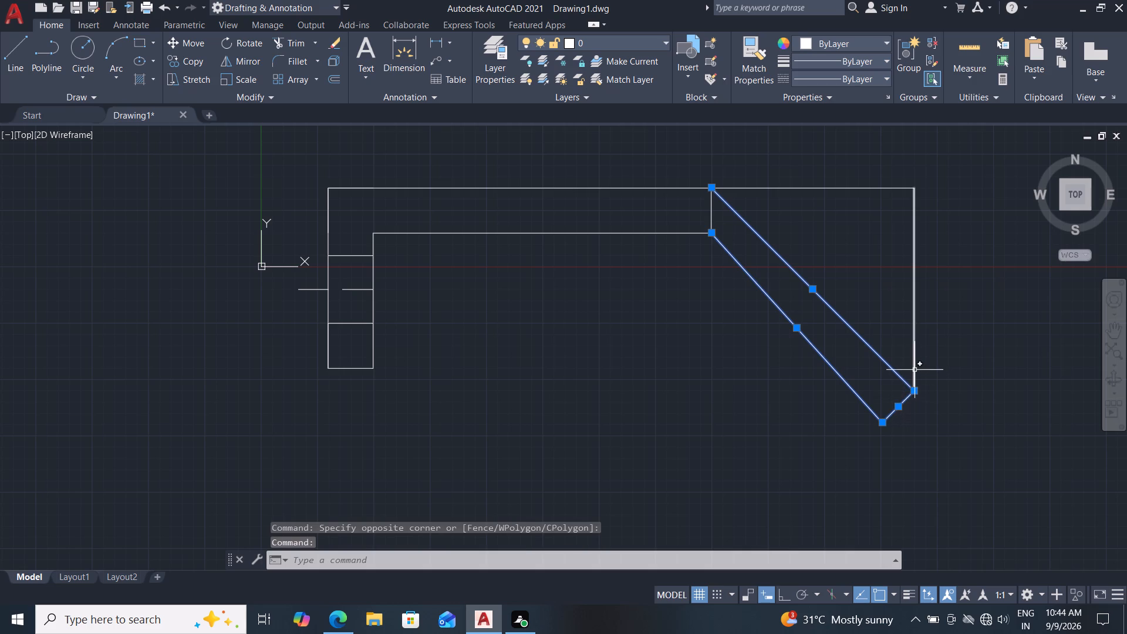
key("Delete")
Draw a line about 80.8 mm long from the arm's upper right corner, sloping down to the right at 30°.
key("l")
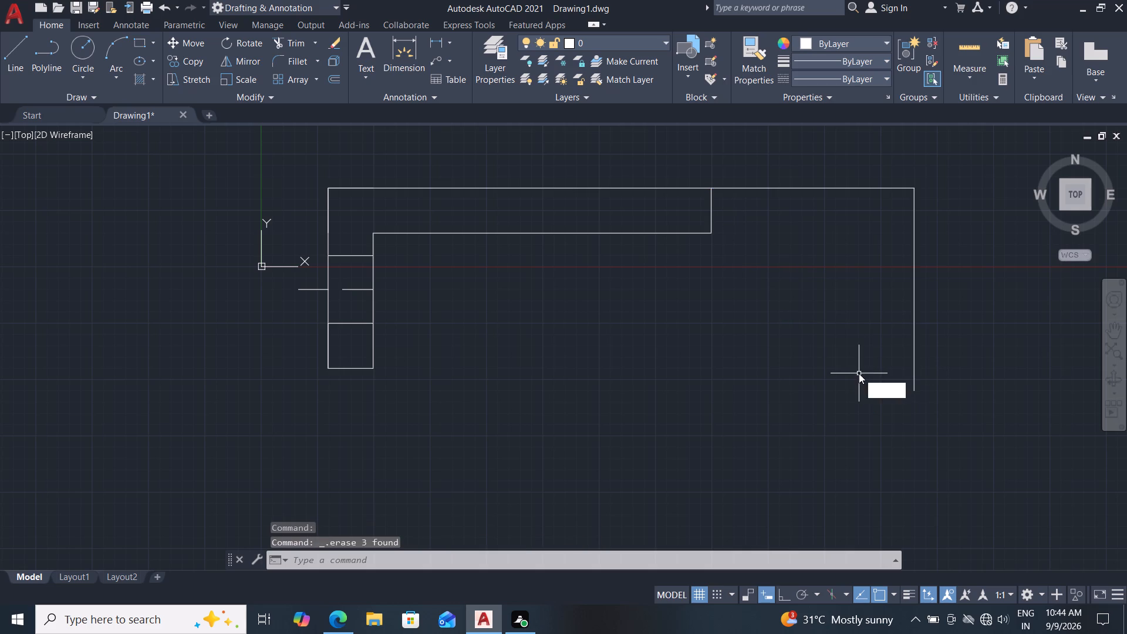
key("Return")
left_click(711, 193)
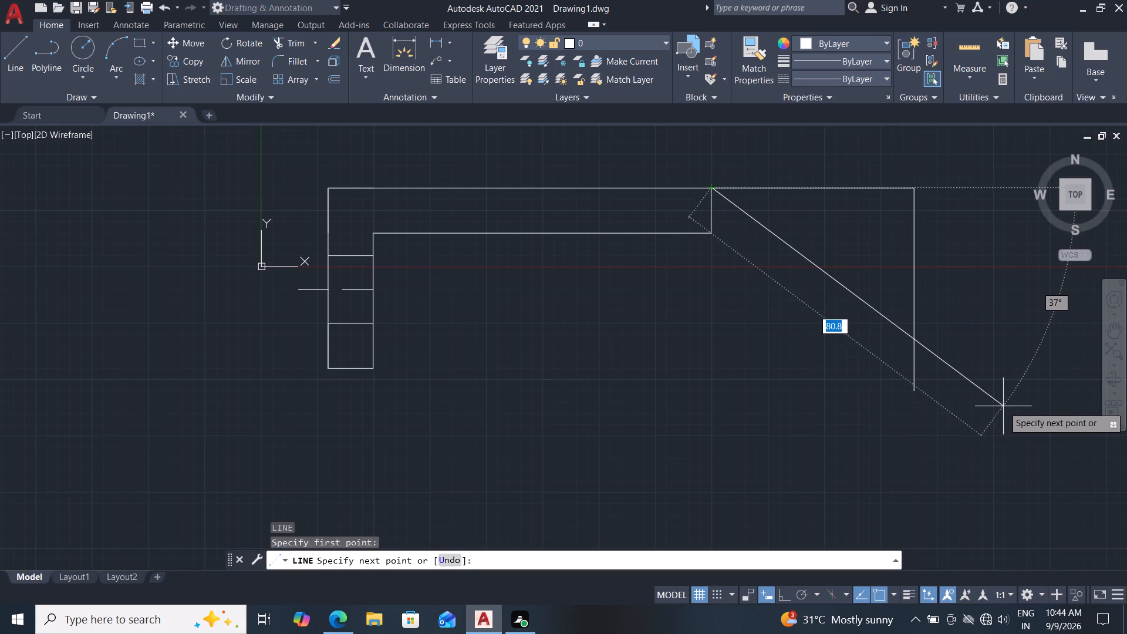
key("Tab")
type("30")
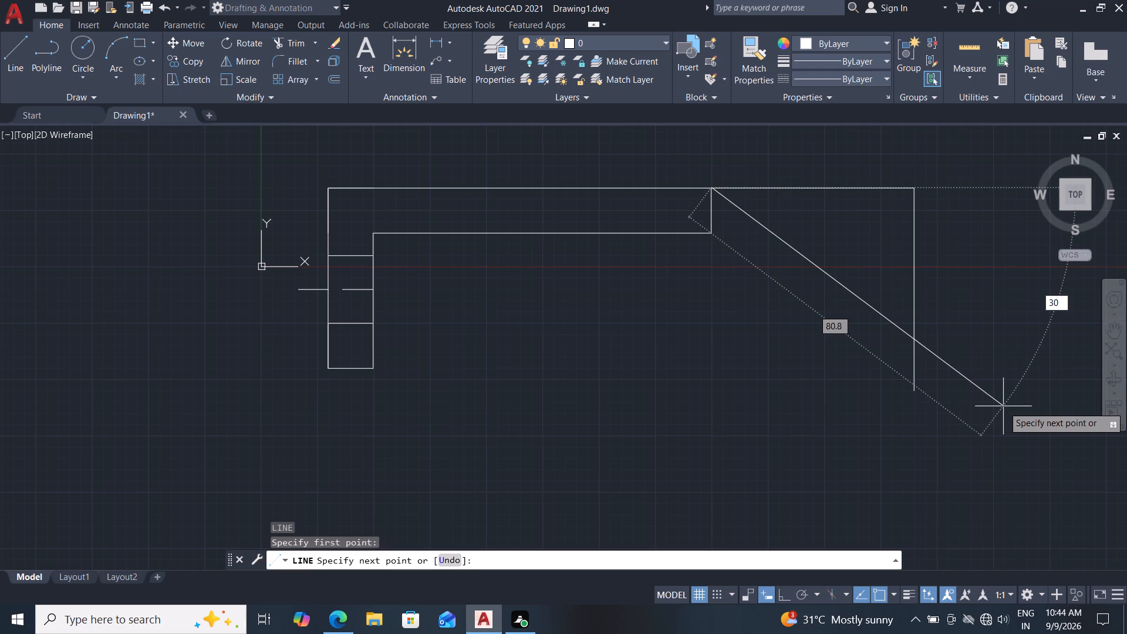
key("Return")
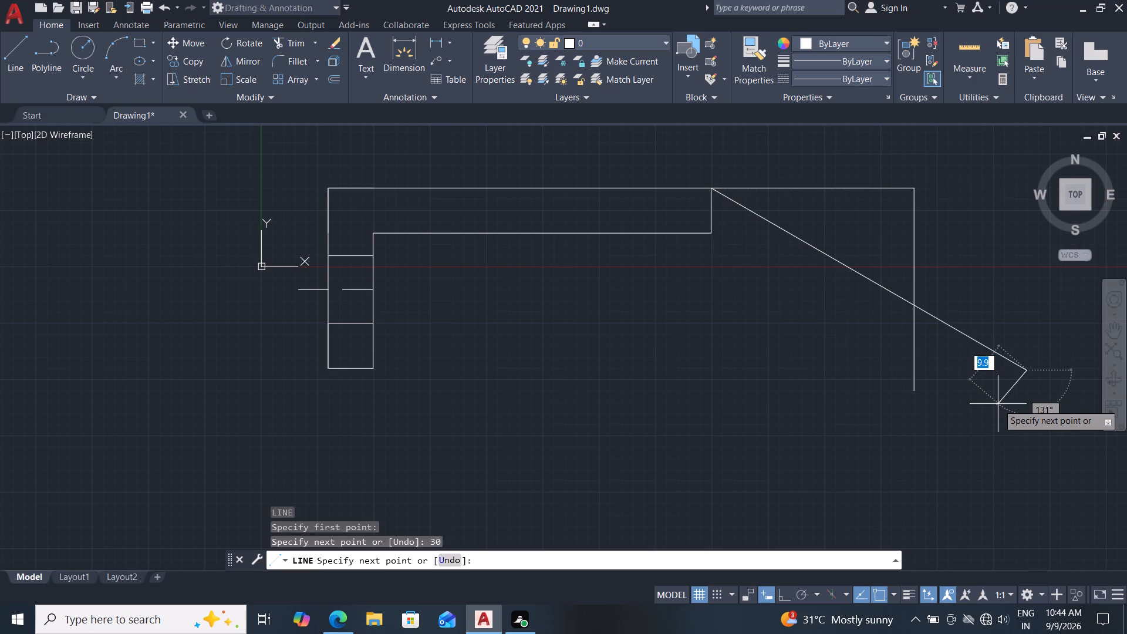
key("Escape")
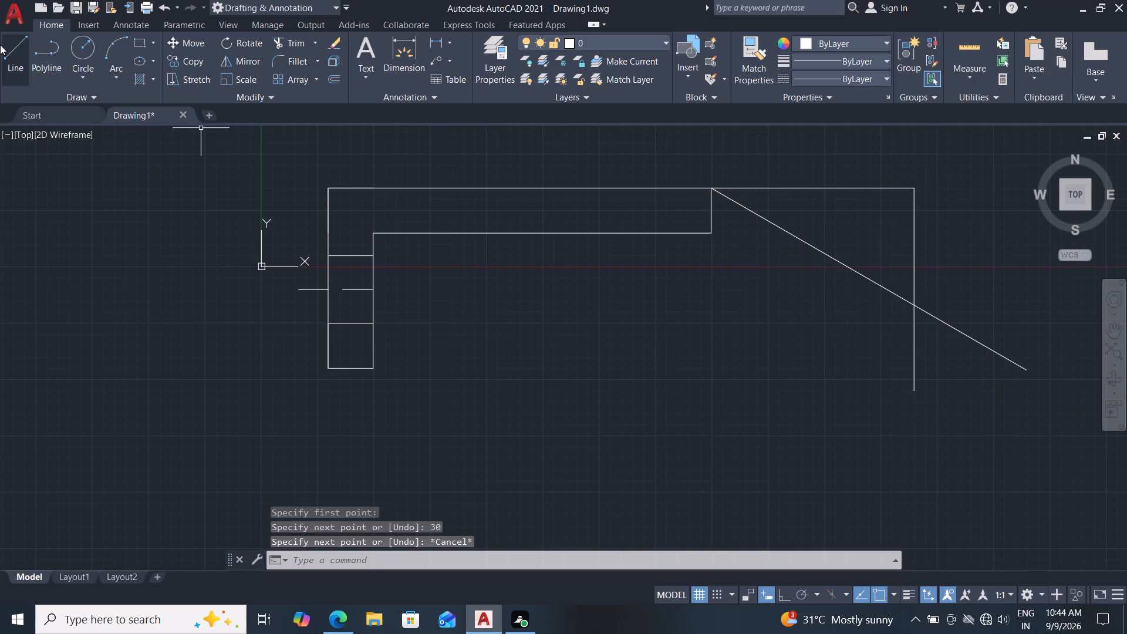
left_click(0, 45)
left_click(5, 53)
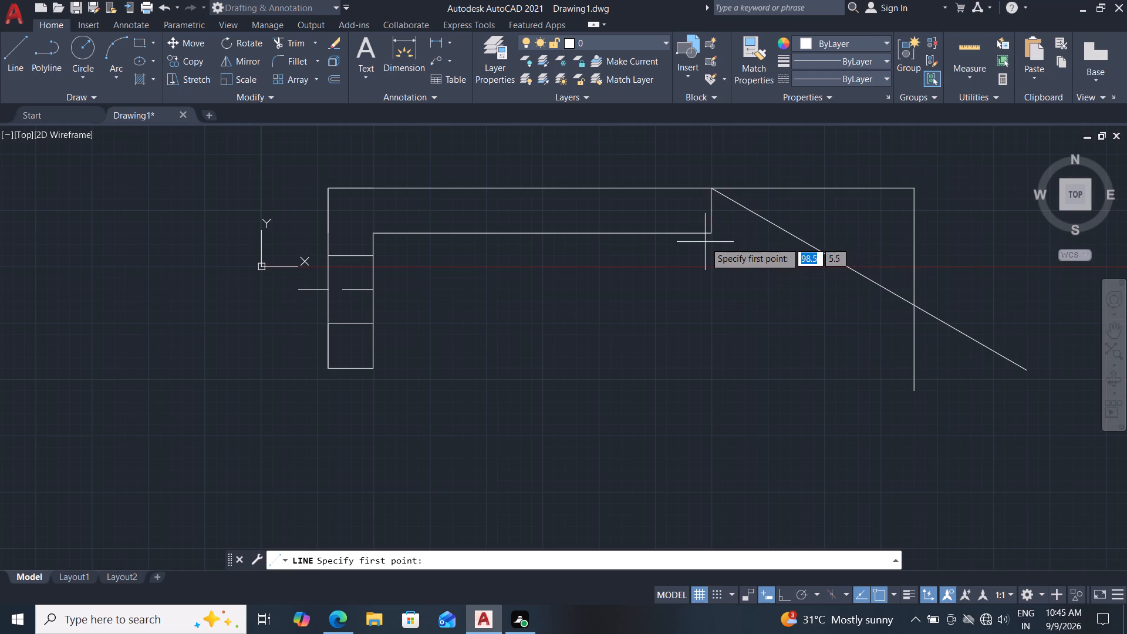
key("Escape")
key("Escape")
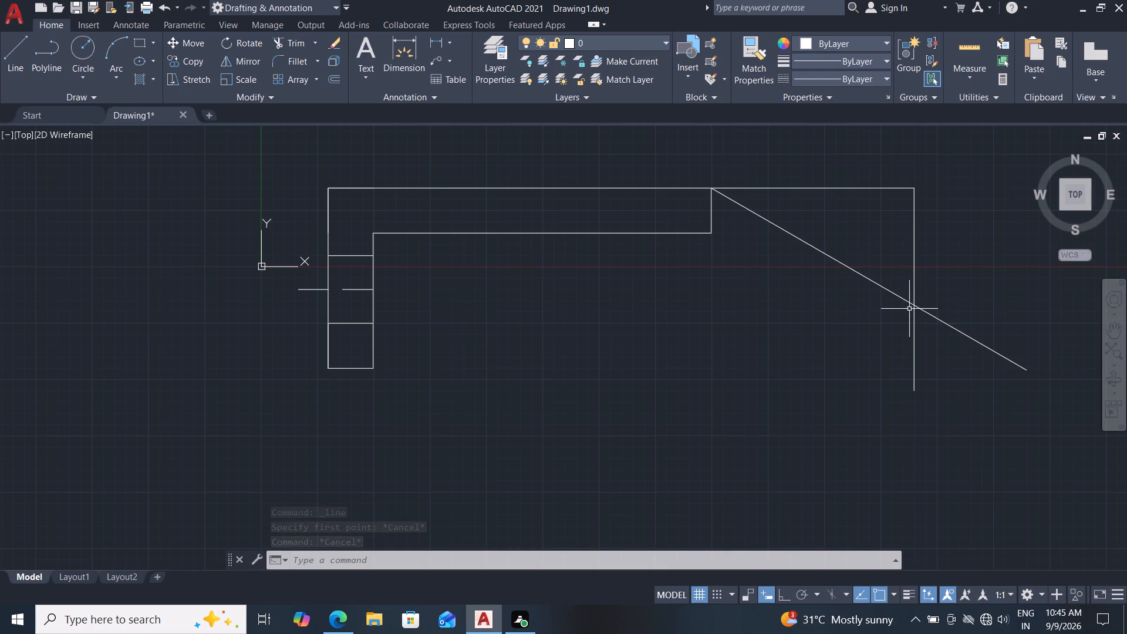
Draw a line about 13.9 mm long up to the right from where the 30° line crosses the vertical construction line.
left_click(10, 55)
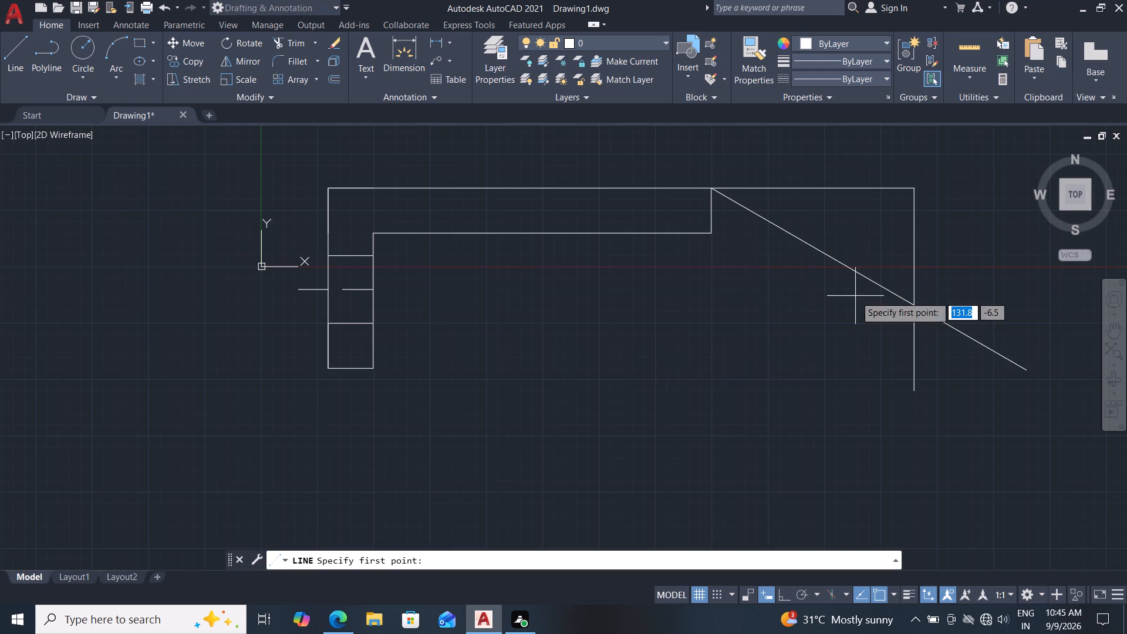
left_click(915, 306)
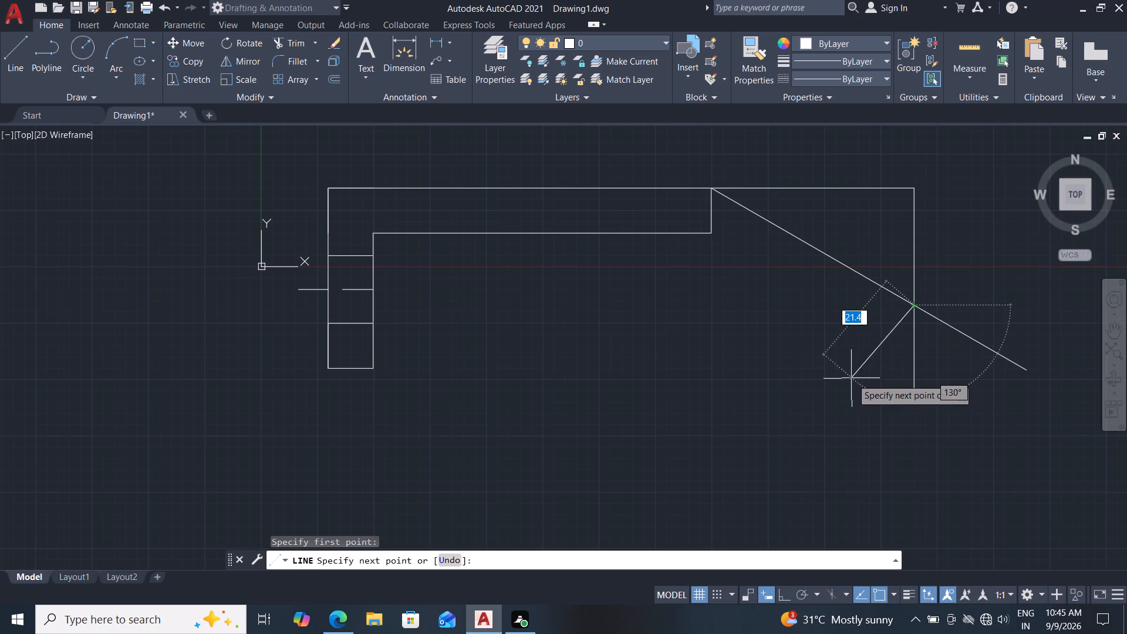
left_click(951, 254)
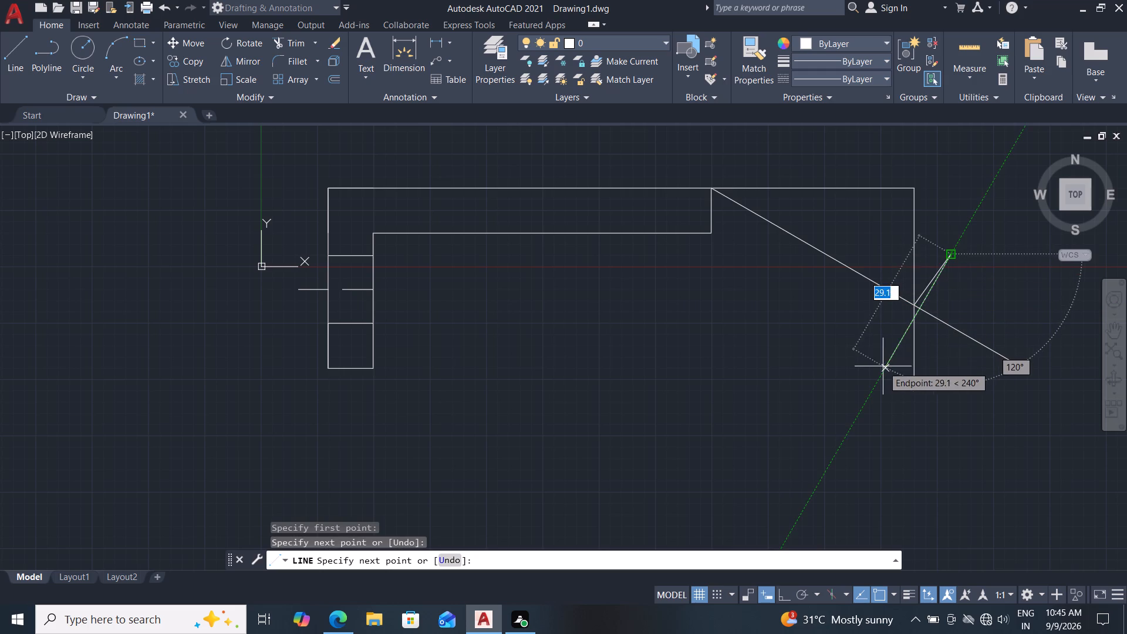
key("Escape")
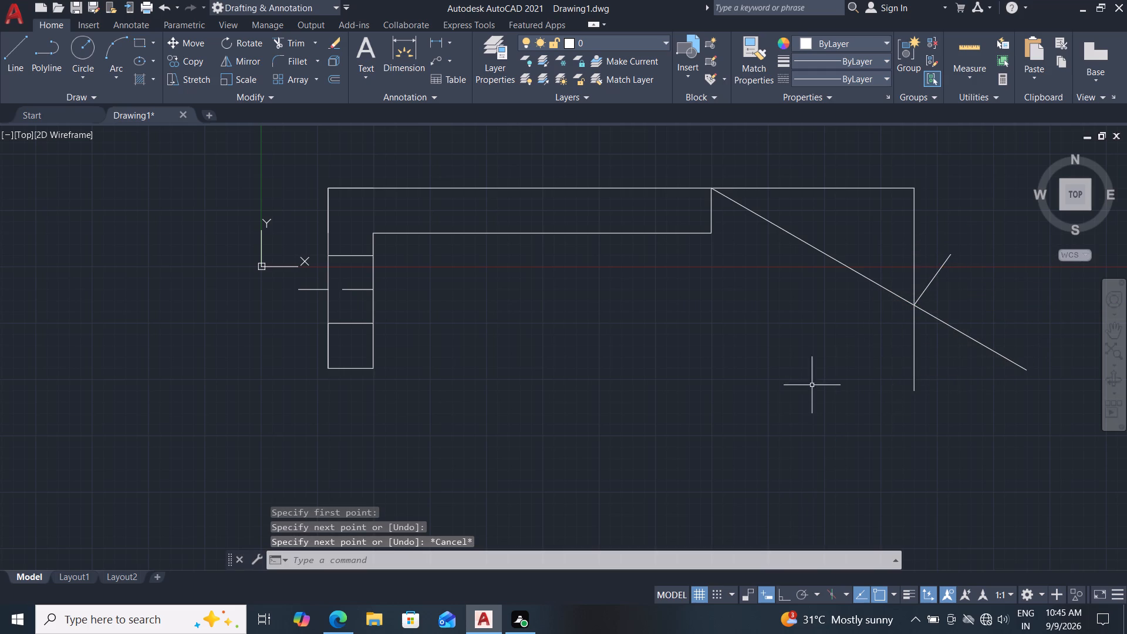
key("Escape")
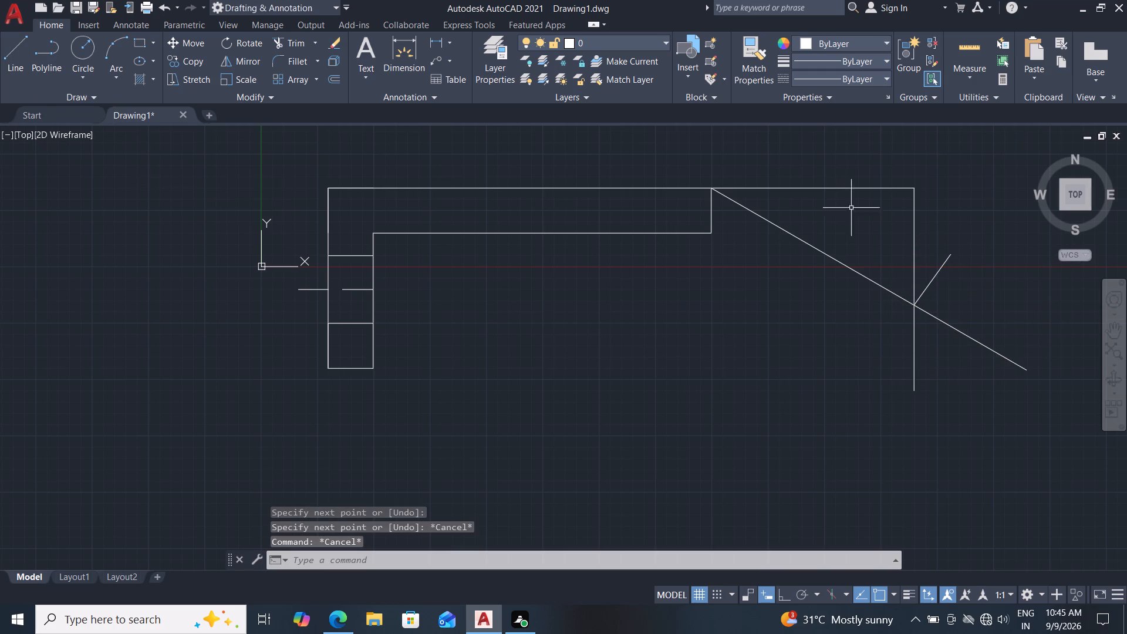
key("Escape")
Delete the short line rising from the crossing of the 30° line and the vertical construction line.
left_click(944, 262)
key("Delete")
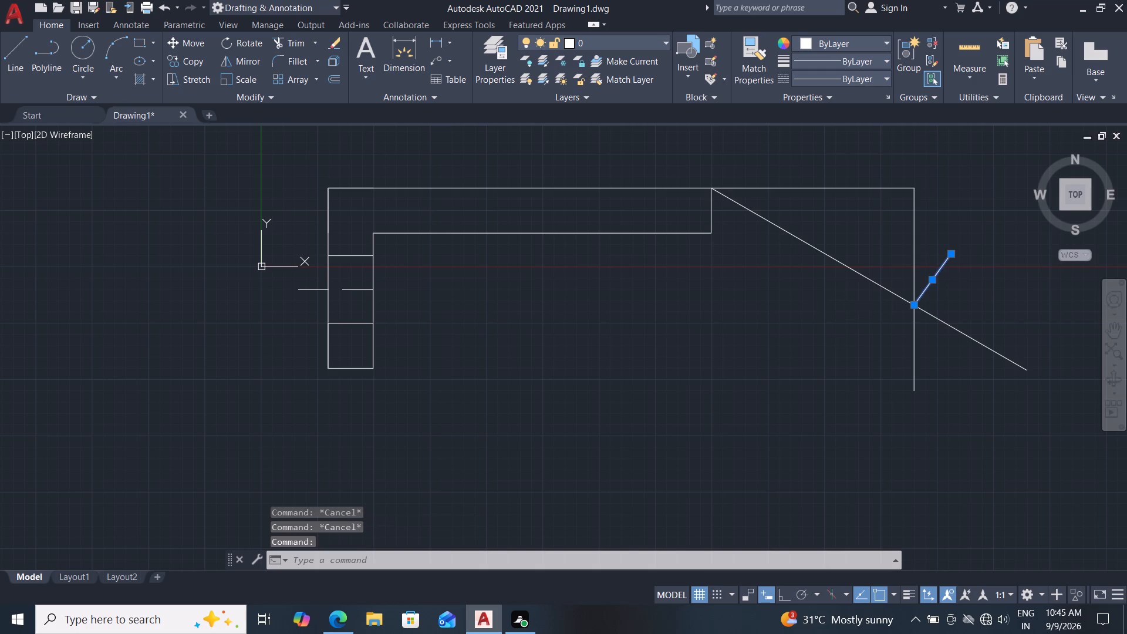
Draw a 10 mm line at 120°, down to the left, from where the sloping line crosses the vertical construction line.
left_click(12, 60)
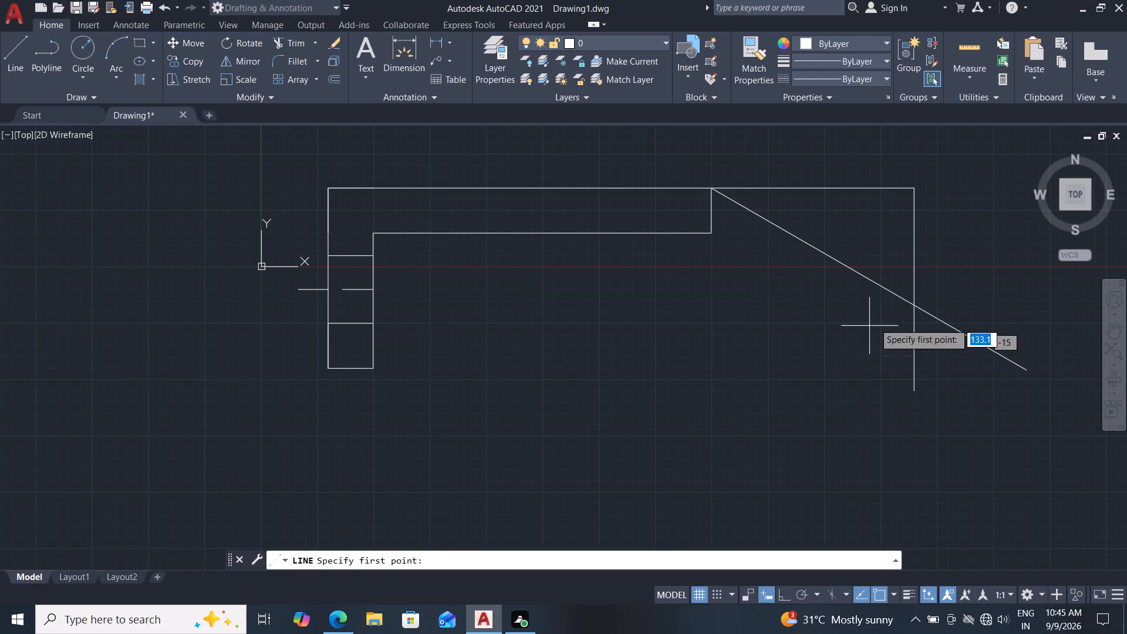
left_click(916, 304)
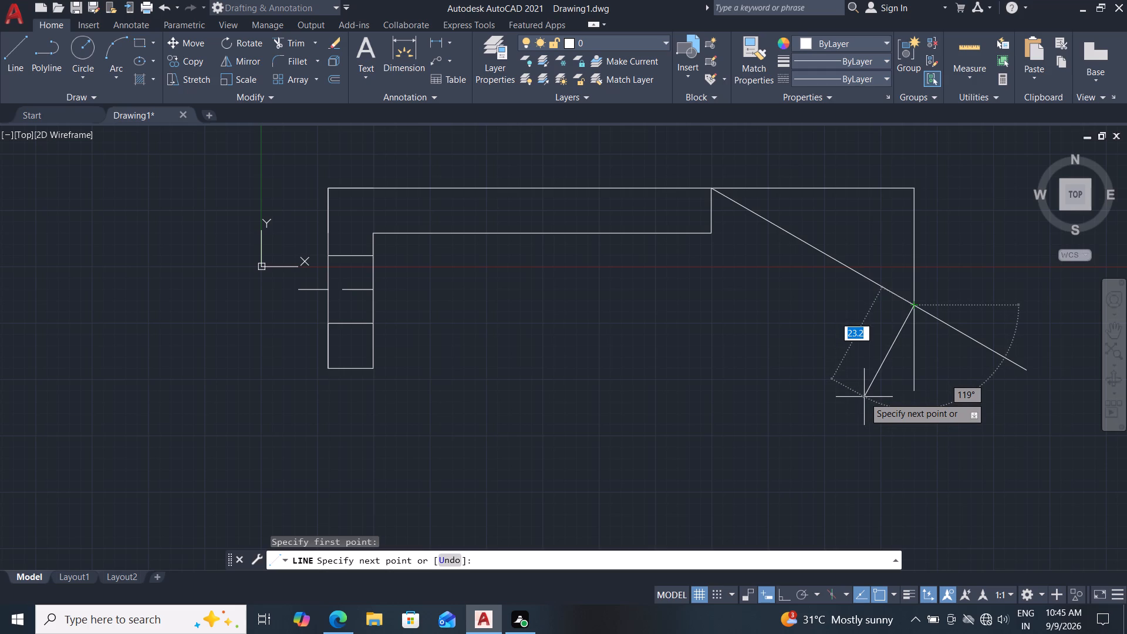
type("10")
key("Tab")
type("120")
key("Return")
key("Escape")
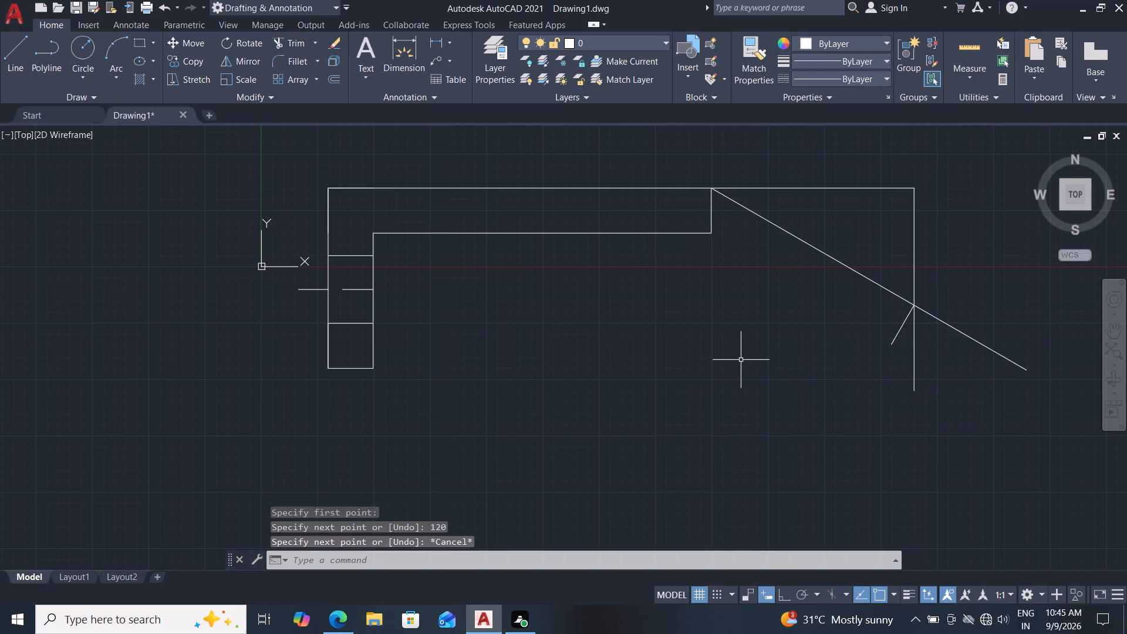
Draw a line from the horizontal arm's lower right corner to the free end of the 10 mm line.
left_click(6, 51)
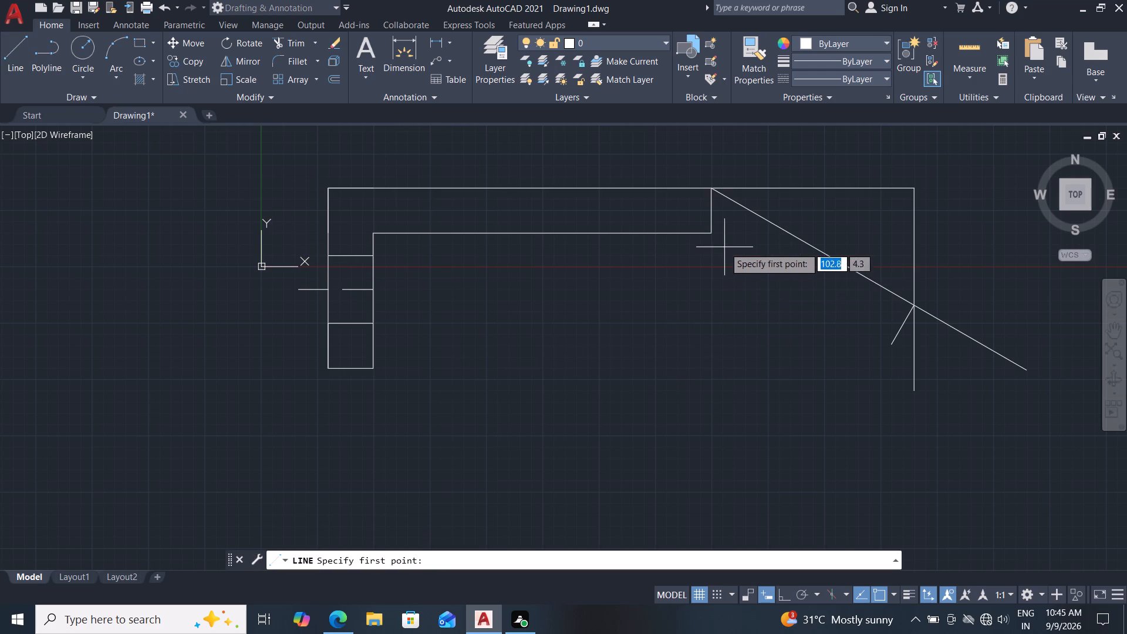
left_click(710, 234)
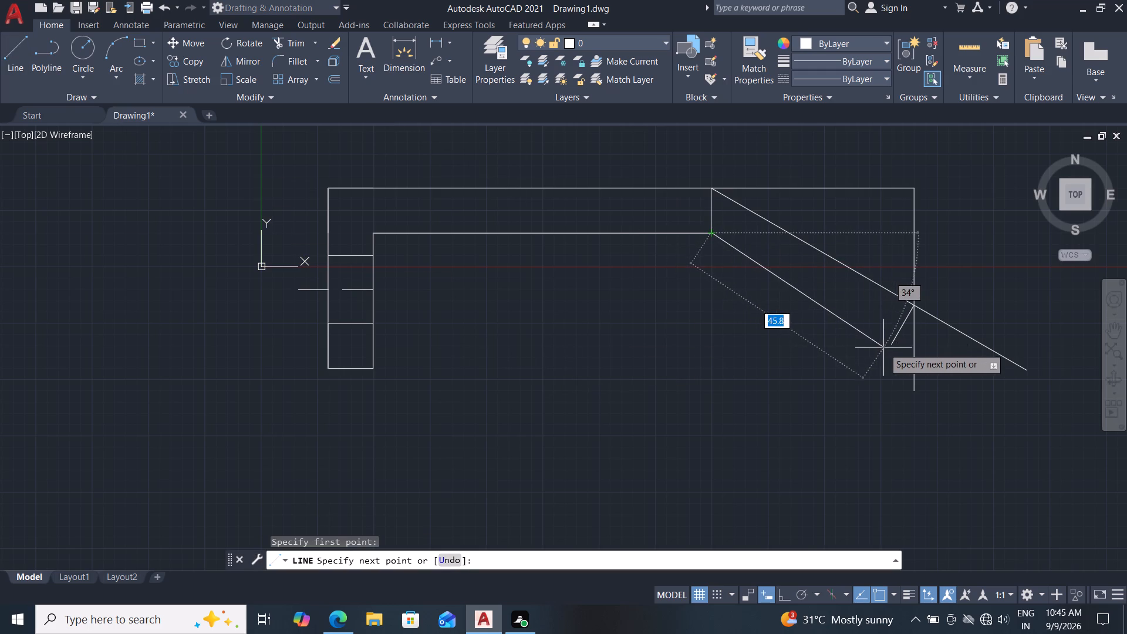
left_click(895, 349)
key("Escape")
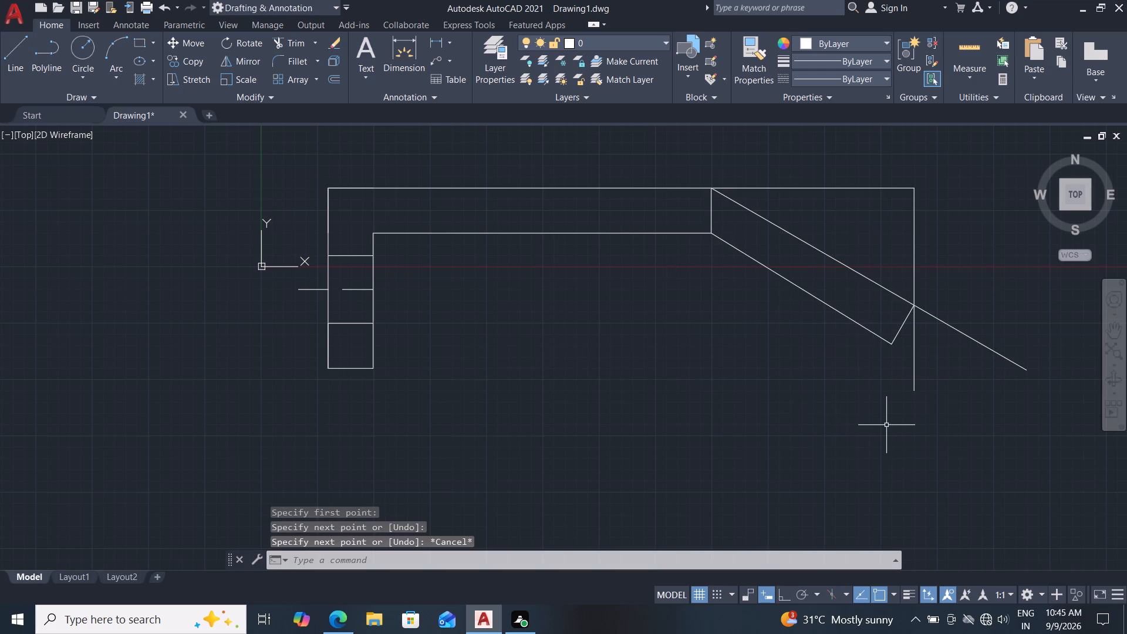
Trim the vertical construction line below the 30° line and the 30° line's overhang beyond the construction line.
type("tr")
key("Return")
left_click(909, 362)
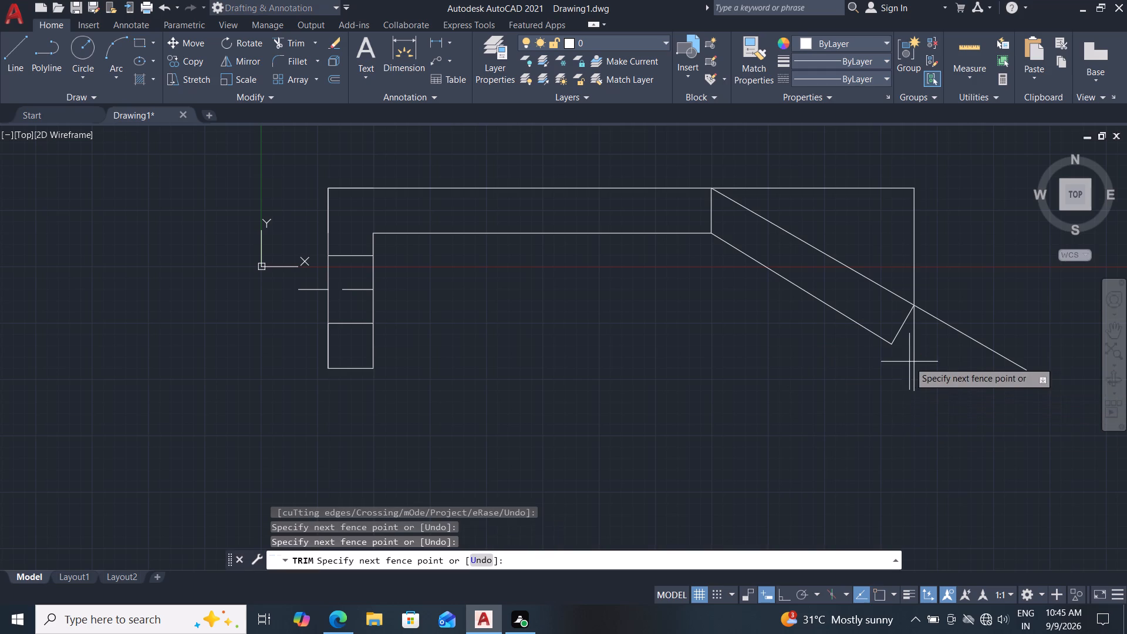
left_click(992, 305)
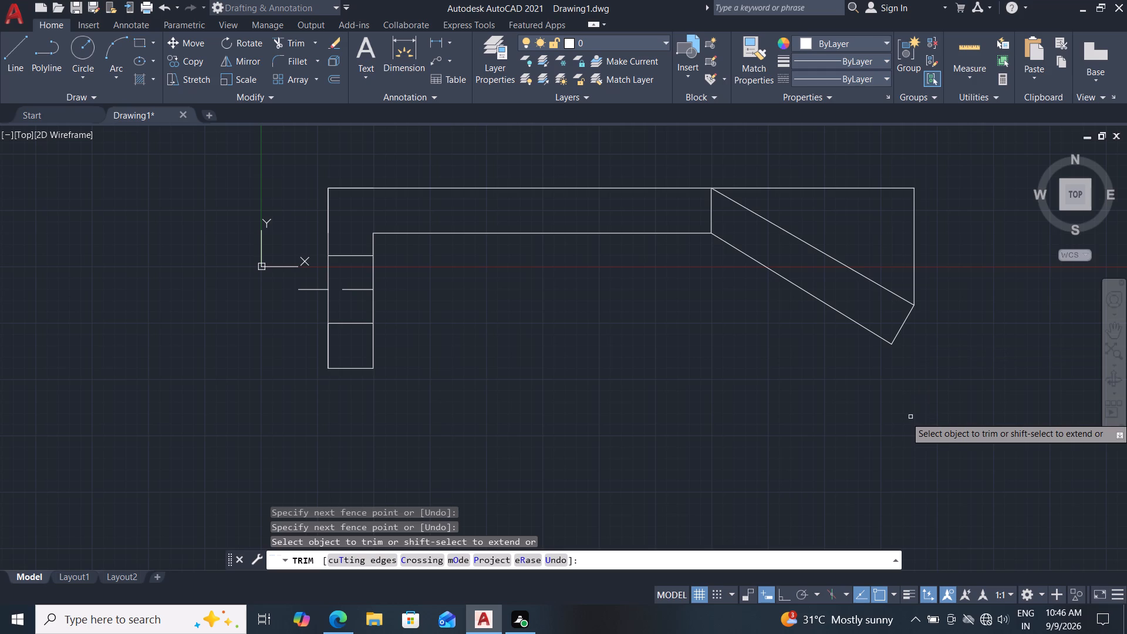
key("Escape")
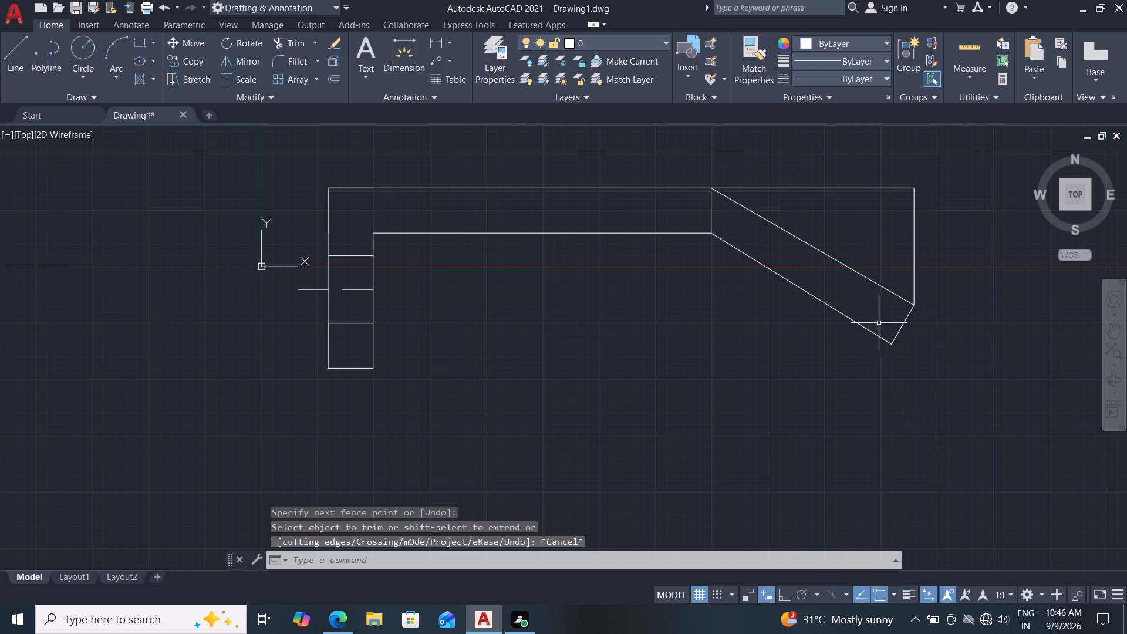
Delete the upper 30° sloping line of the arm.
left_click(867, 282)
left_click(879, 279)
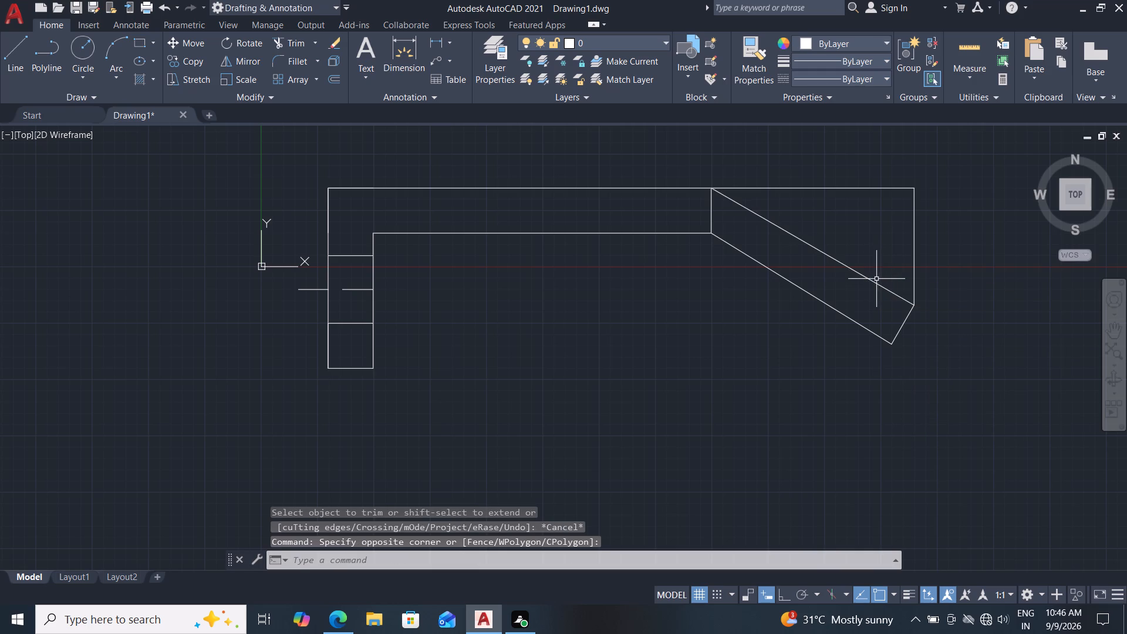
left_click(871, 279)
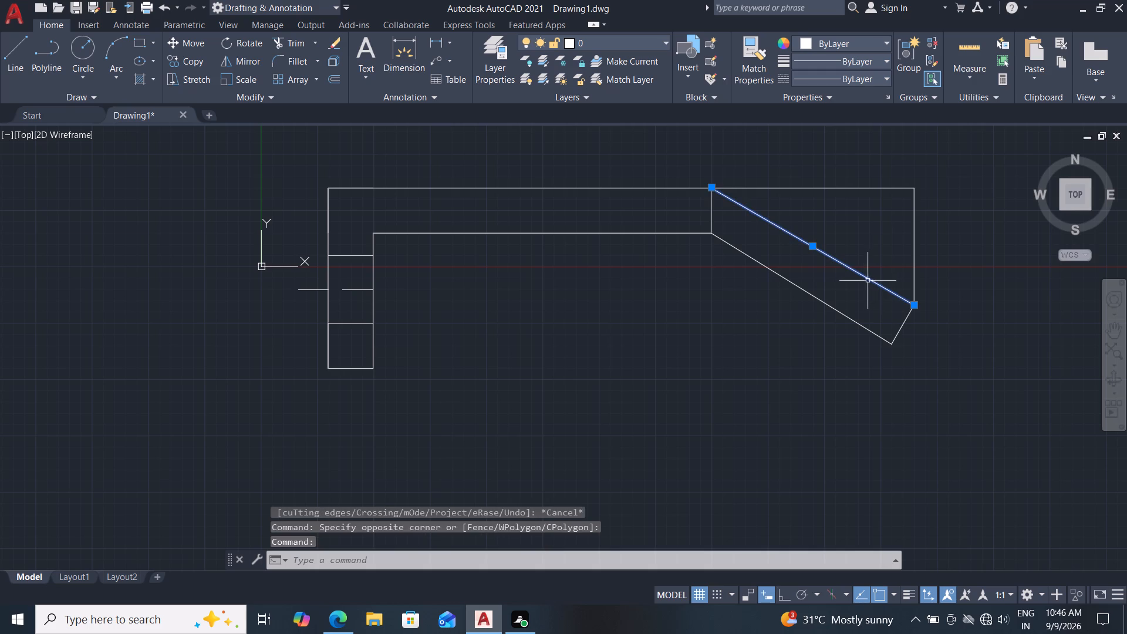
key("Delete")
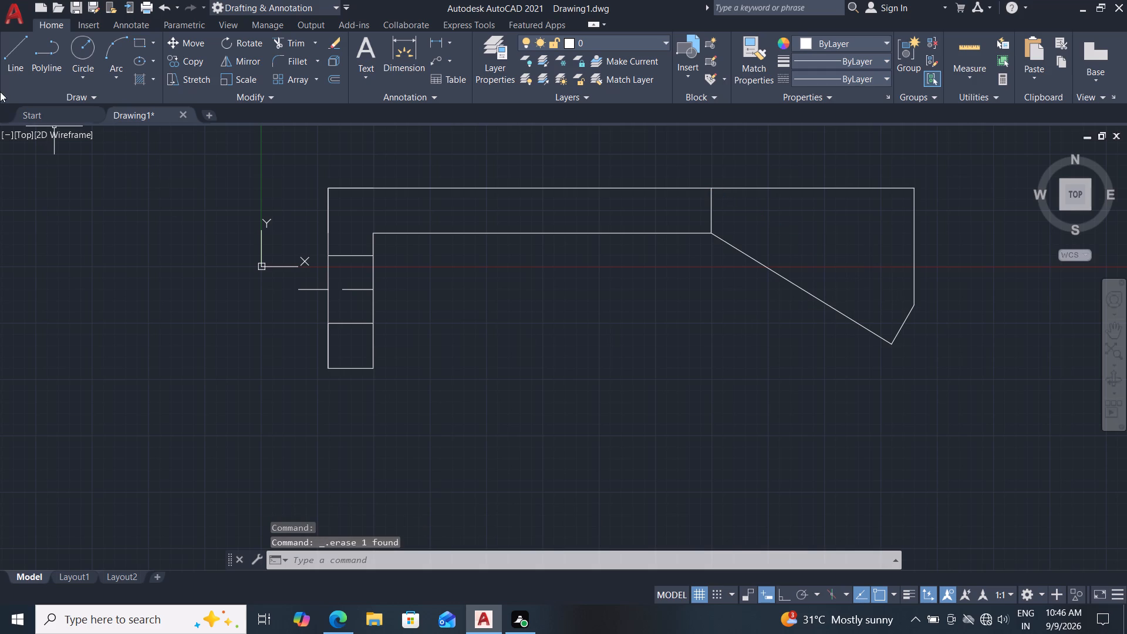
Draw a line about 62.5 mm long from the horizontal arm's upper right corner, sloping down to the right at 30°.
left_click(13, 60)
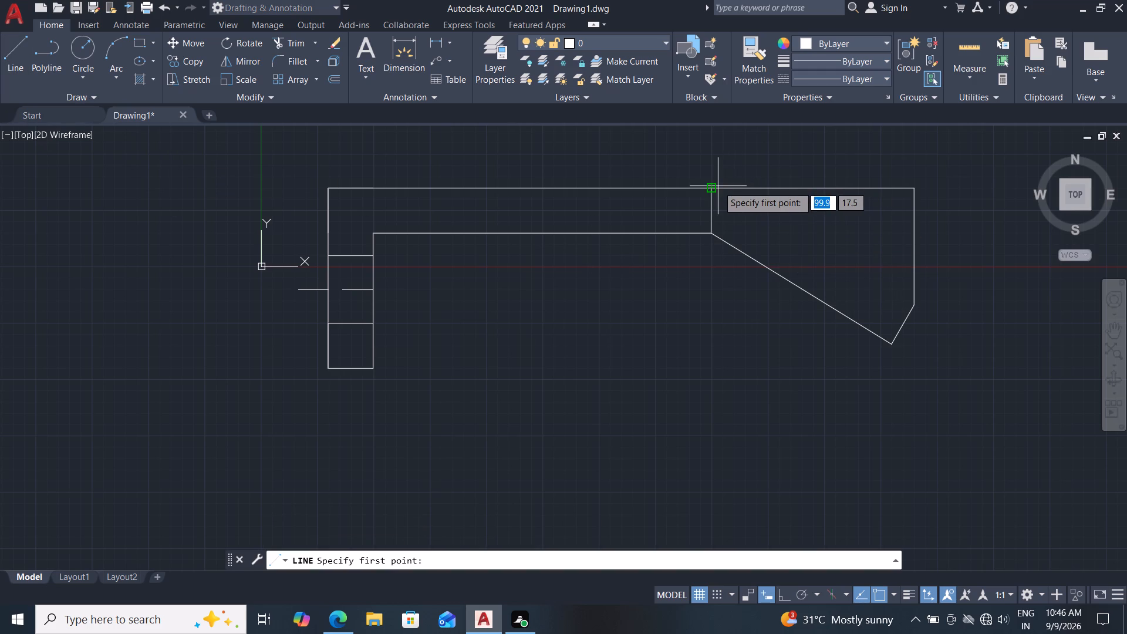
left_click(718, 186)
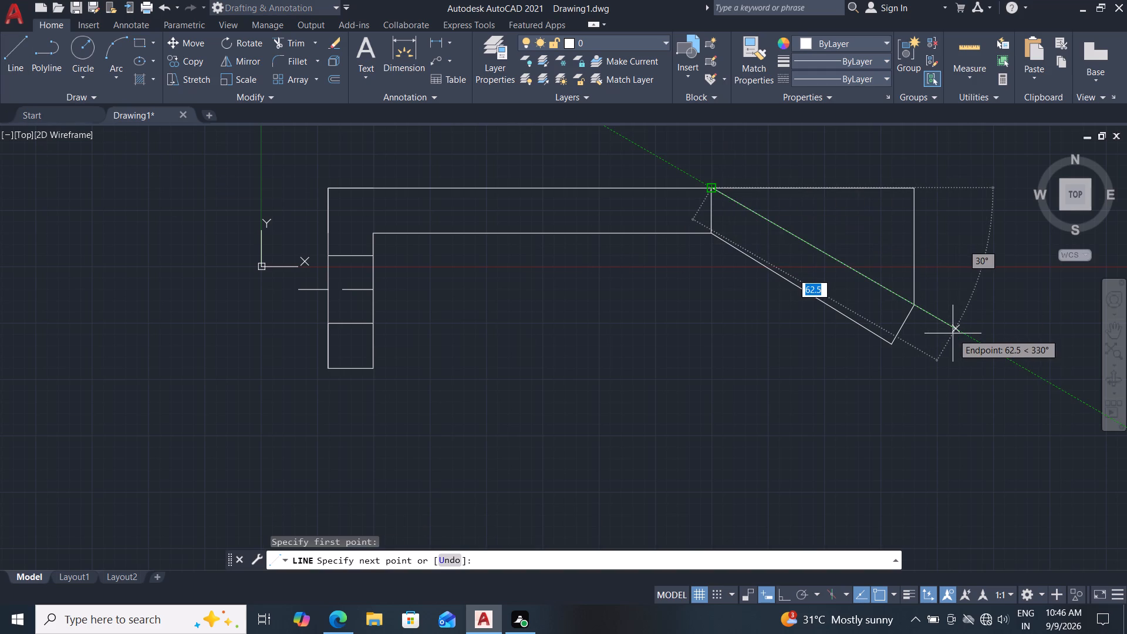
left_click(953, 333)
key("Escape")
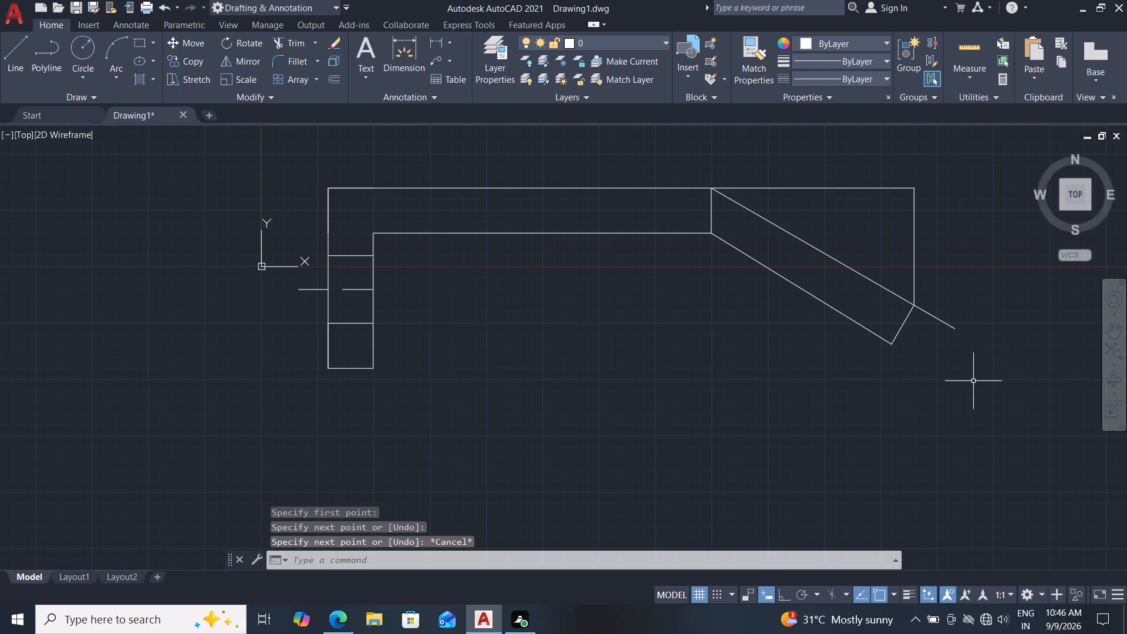
Trim the 30° line's overhang and remove the vertical and horizontal construction lines around the sloping arm.
type("tr")
key("Return")
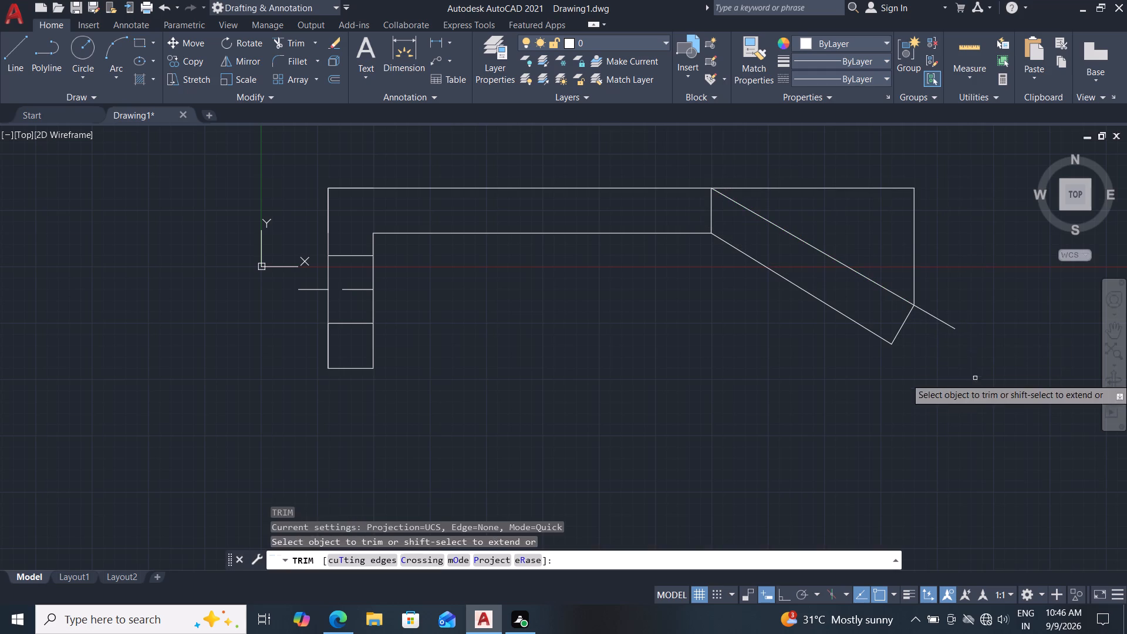
left_click(939, 322)
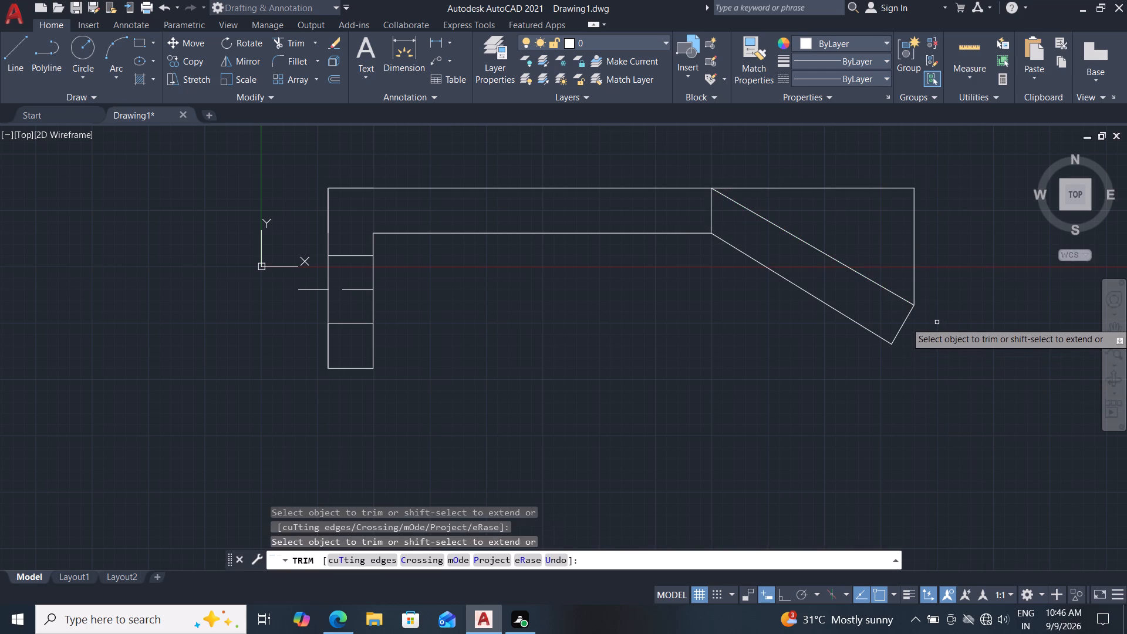
left_click(912, 234)
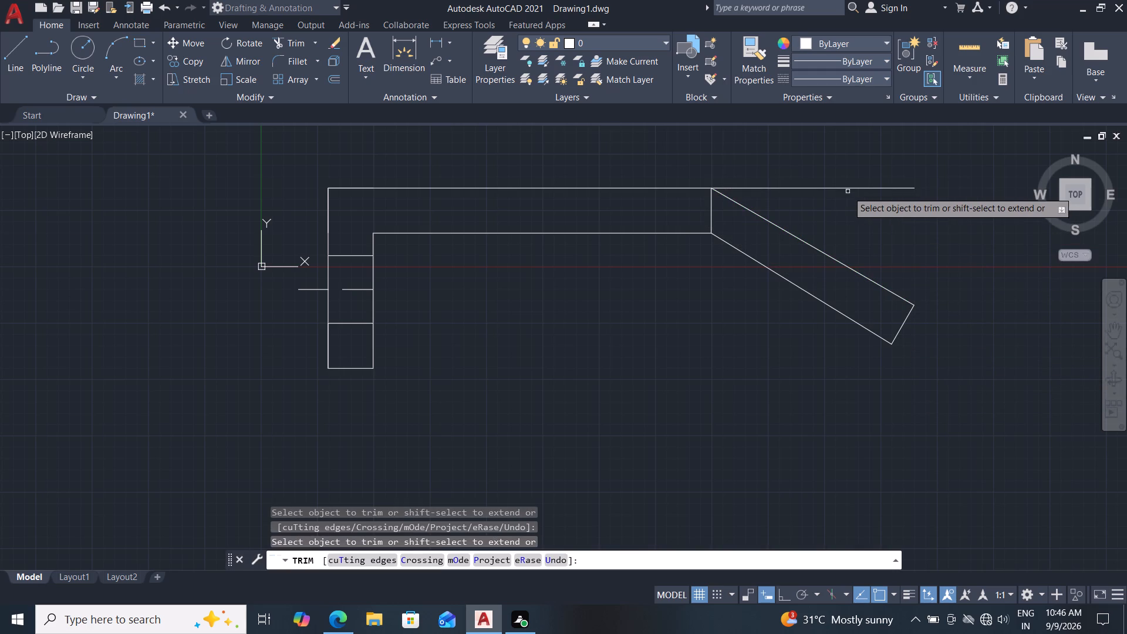
left_click(846, 187)
key("Escape")
key("Escape")
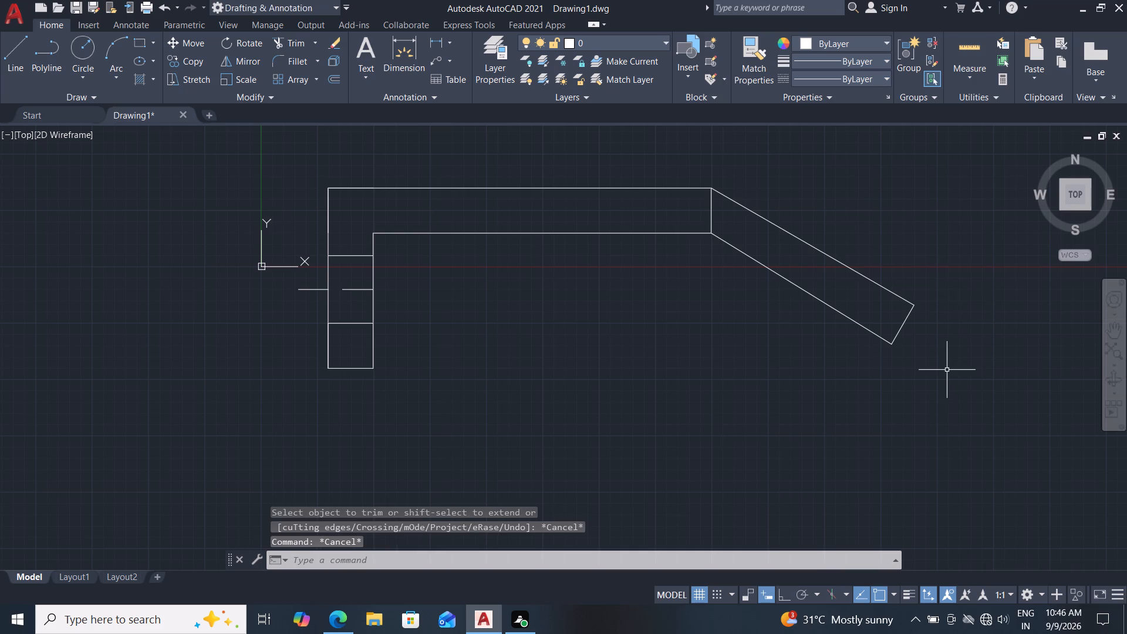
Delete the two sloping lines and the short end line of the sloping arm.
scroll(696, 362, "down", 1)
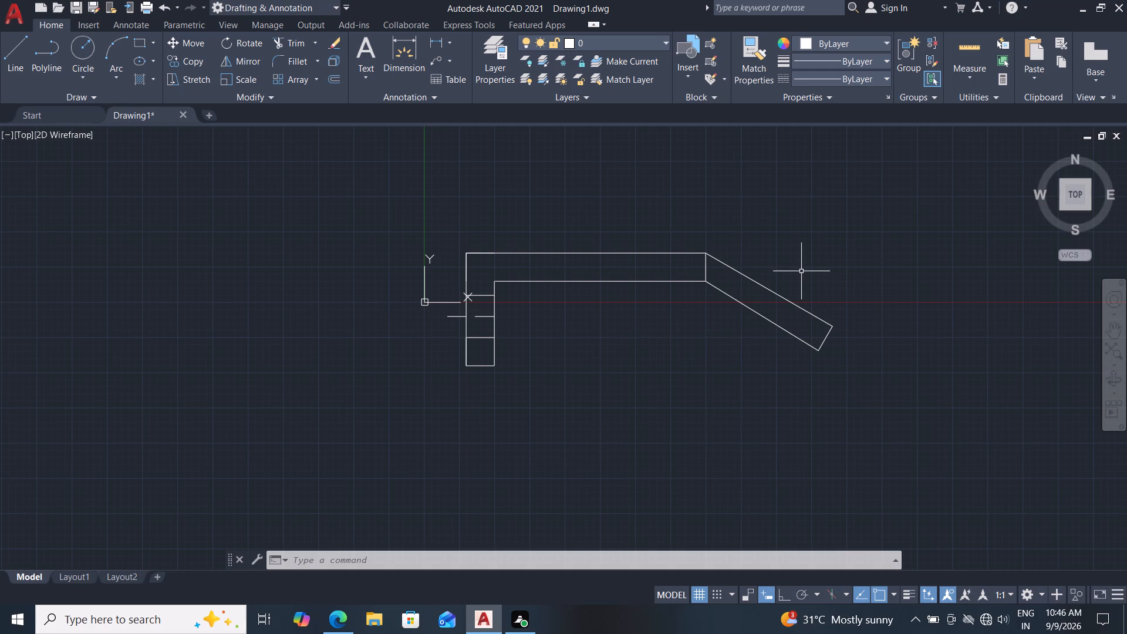
left_click_drag(820, 262, 807, 266)
left_click(723, 341)
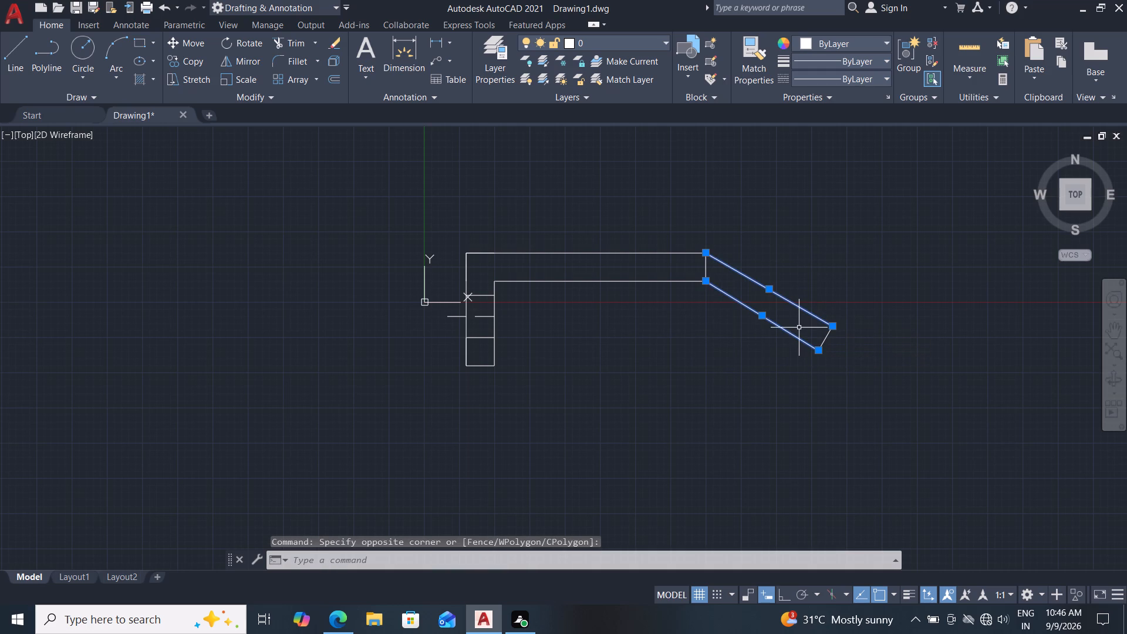
key("Delete")
left_click_drag(858, 300, 775, 352)
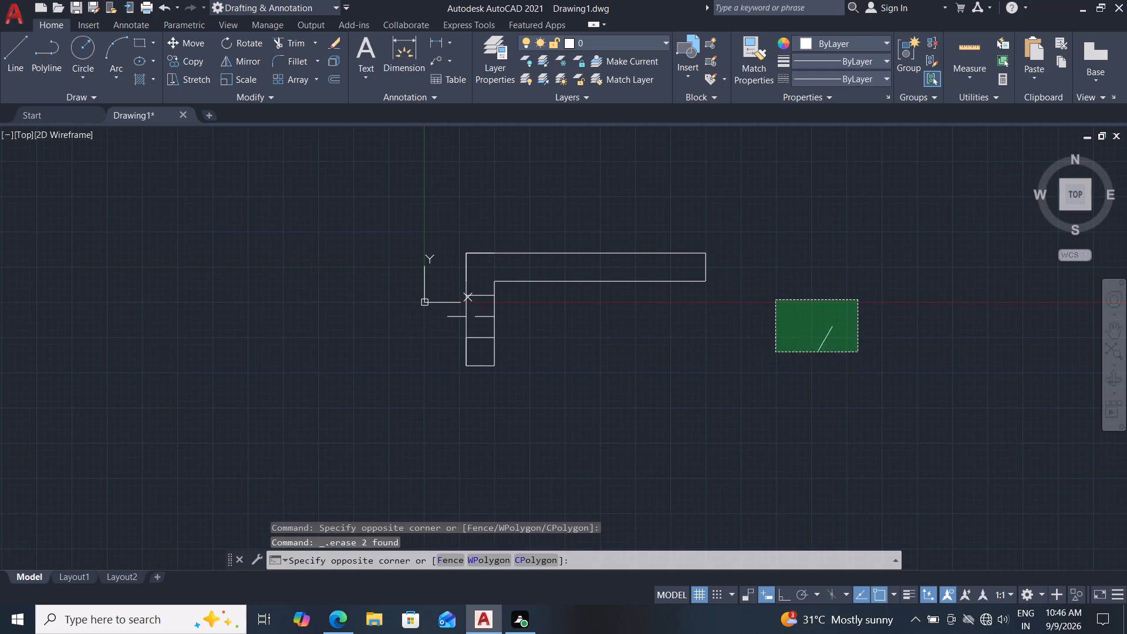
left_click(747, 370)
key("Delete")
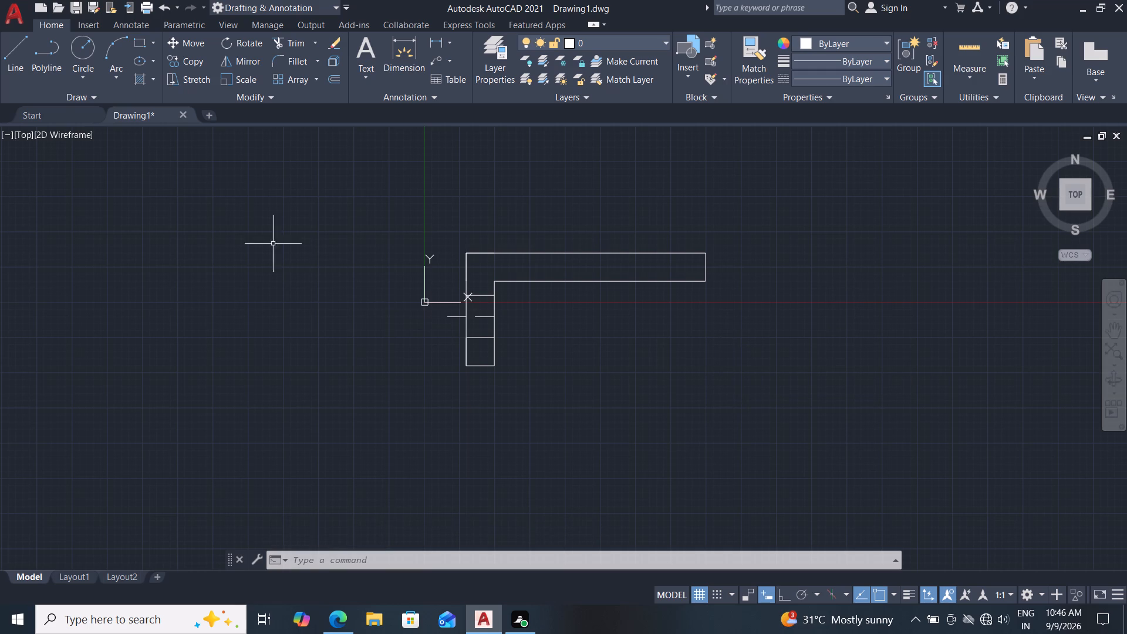
Draw a line about 79 mm long from the horizontal arm's upper right corner, sloping down to the right at 45°.
left_click(11, 41)
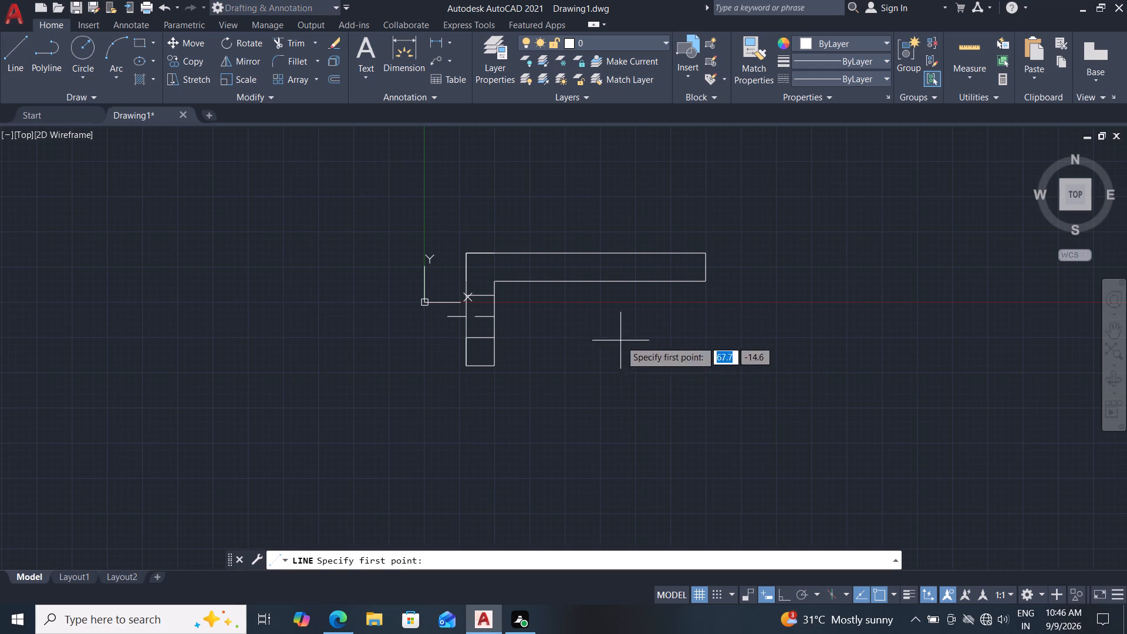
left_click(706, 259)
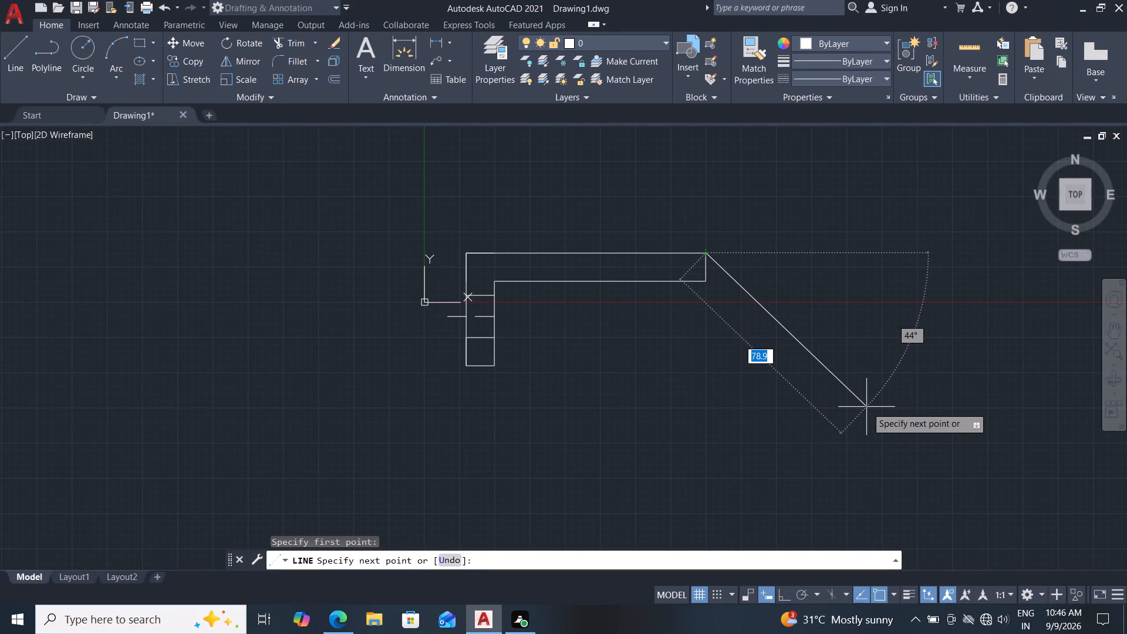
key("Tab")
type("45")
key("Return")
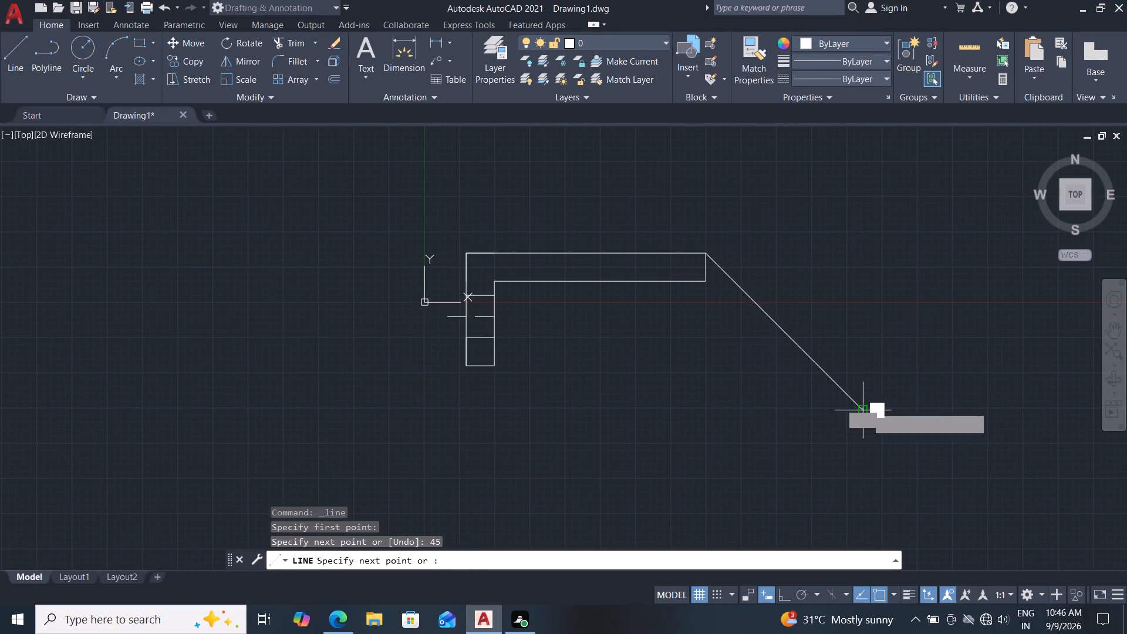
key("Escape")
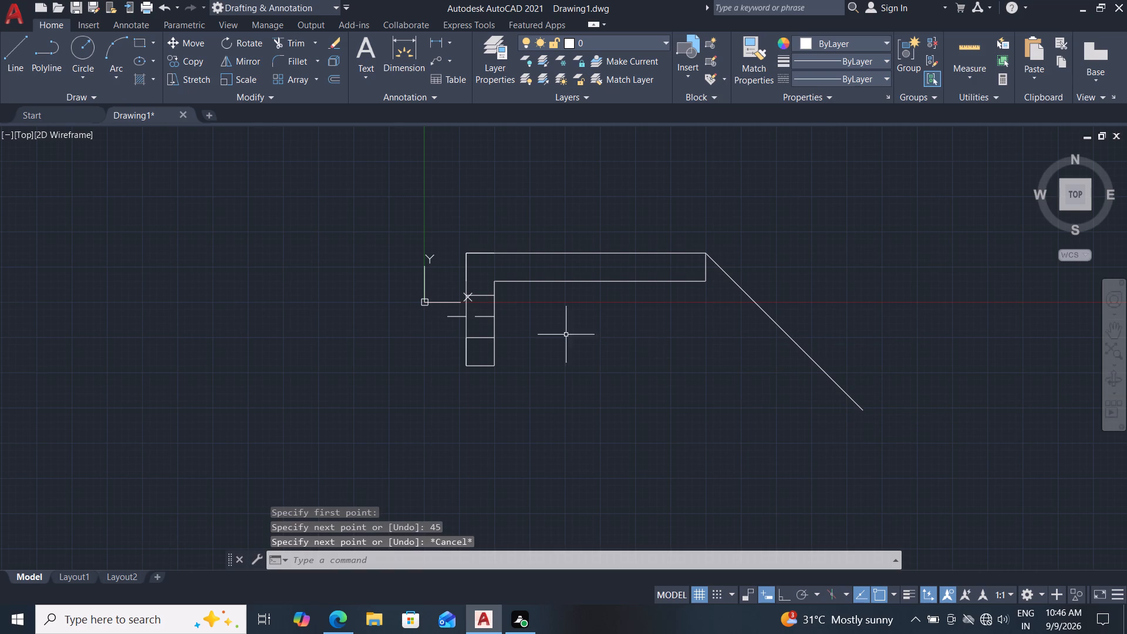
Draw a line about 84 mm long from the horizontal arm's lower right corner, sloping down to the right at 45°.
left_click(13, 49)
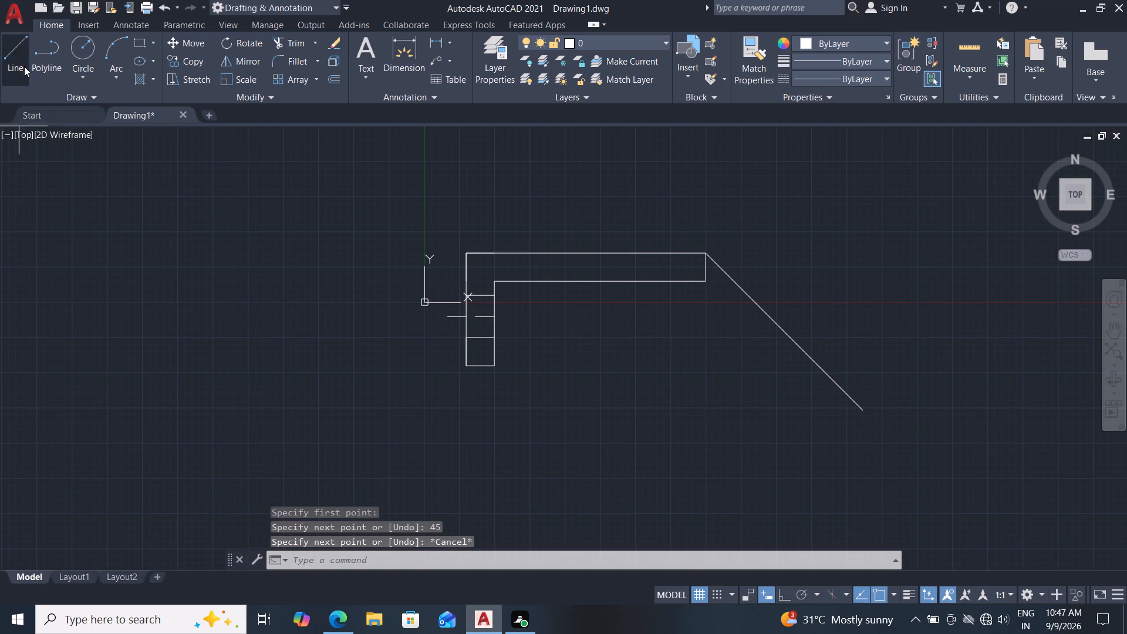
left_click(704, 284)
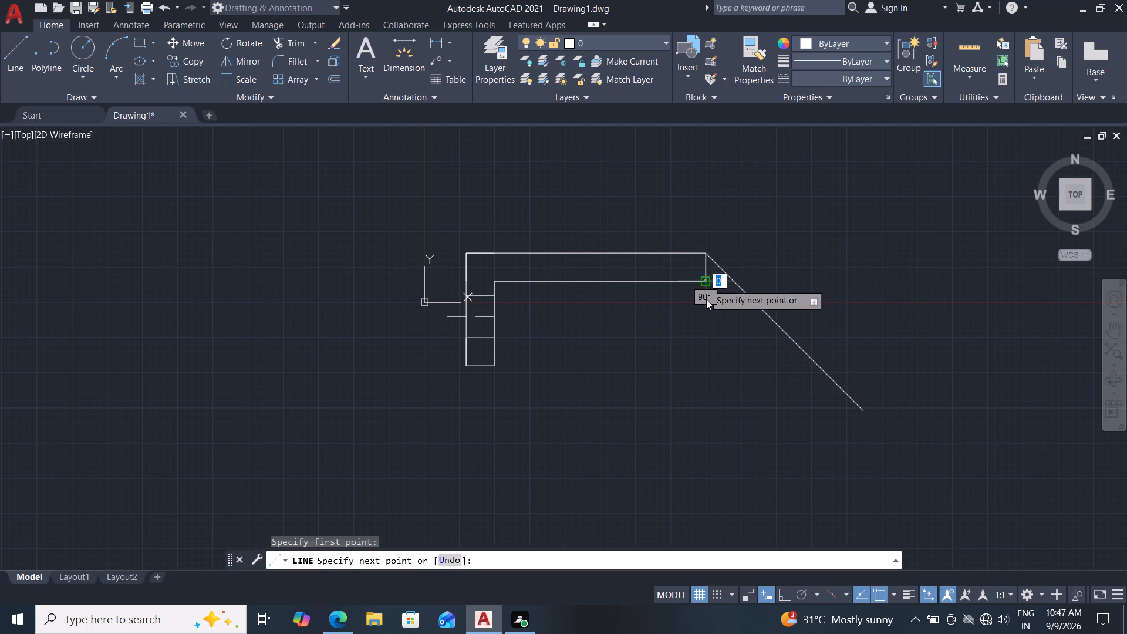
key("Tab")
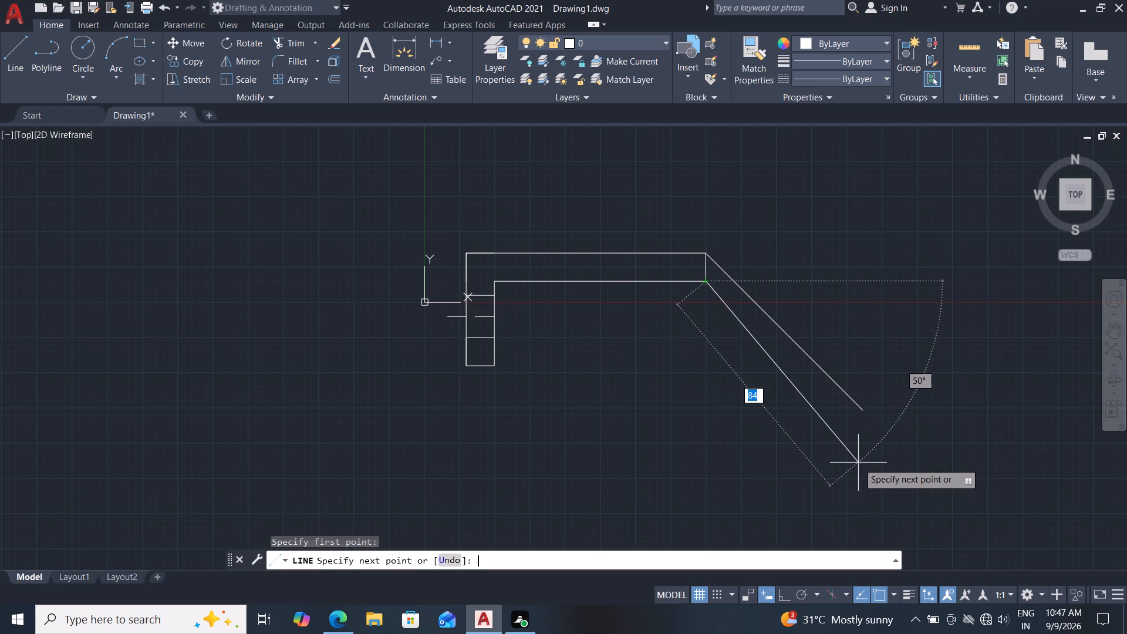
type("45")
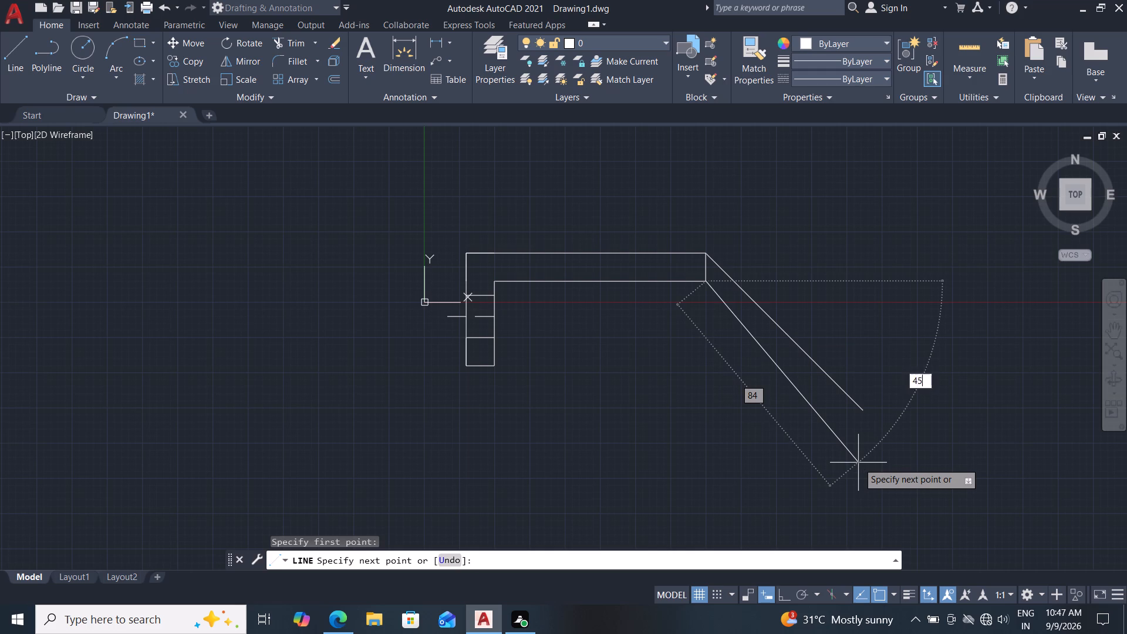
key("Return")
key("Escape")
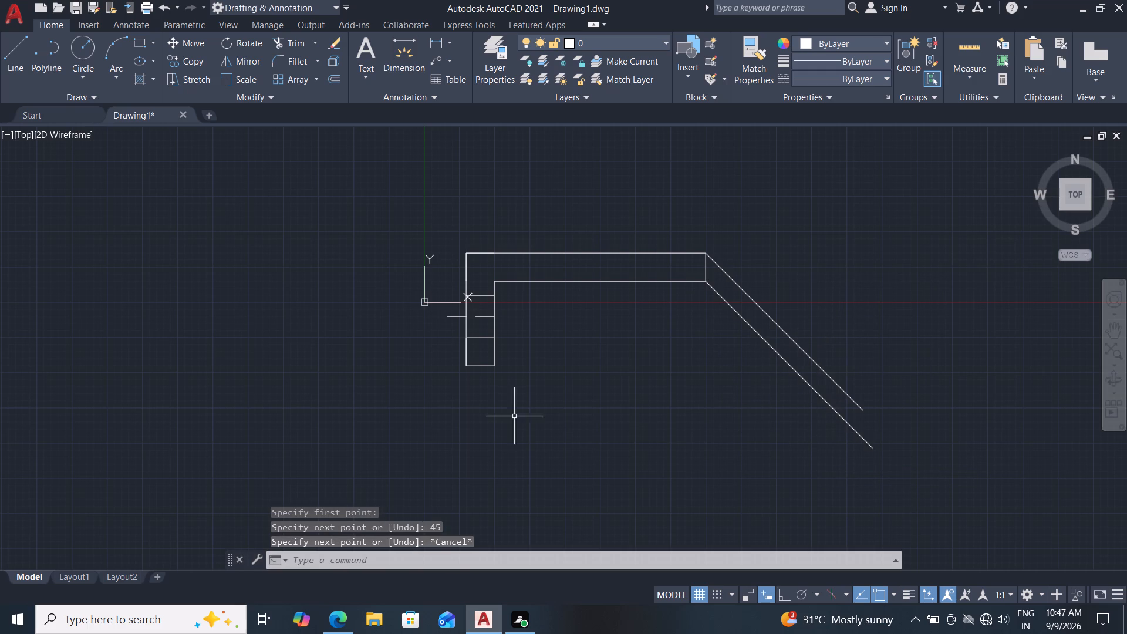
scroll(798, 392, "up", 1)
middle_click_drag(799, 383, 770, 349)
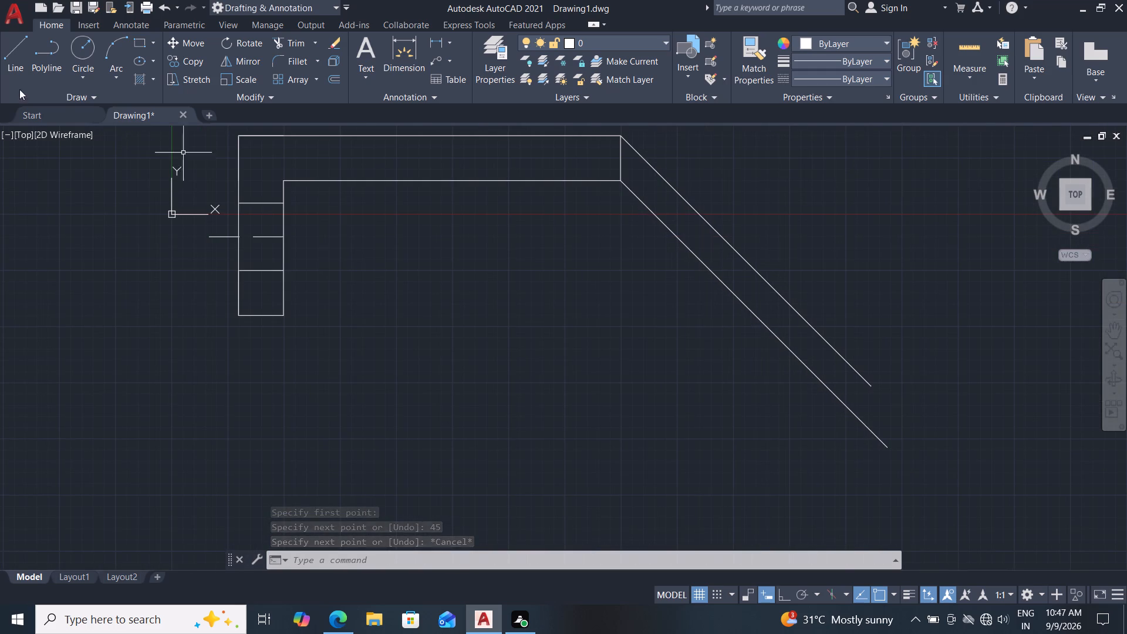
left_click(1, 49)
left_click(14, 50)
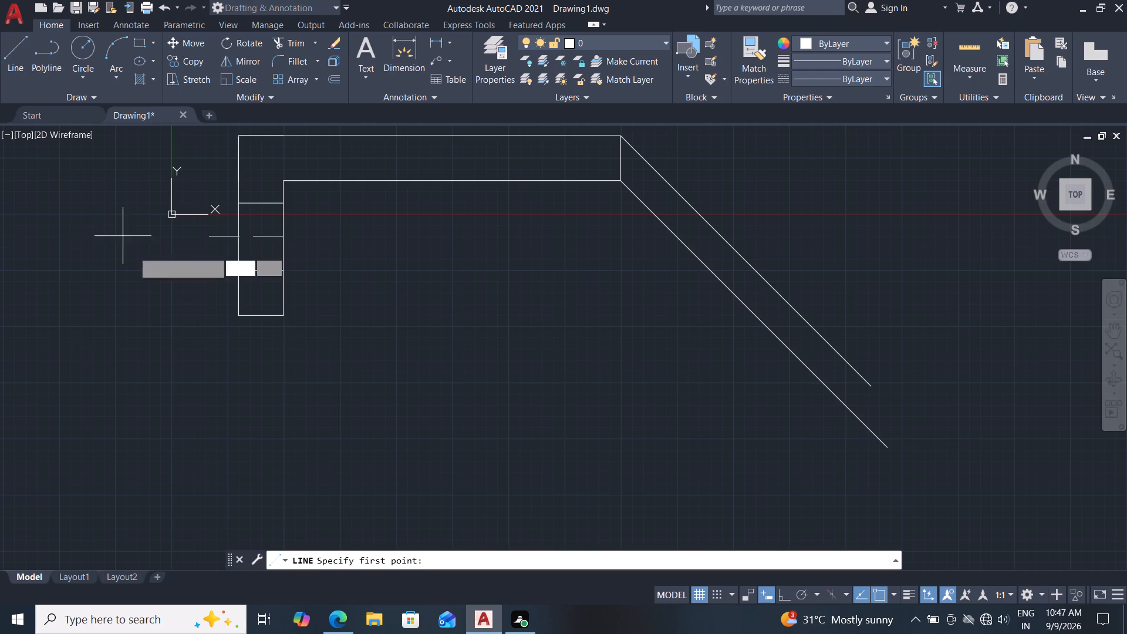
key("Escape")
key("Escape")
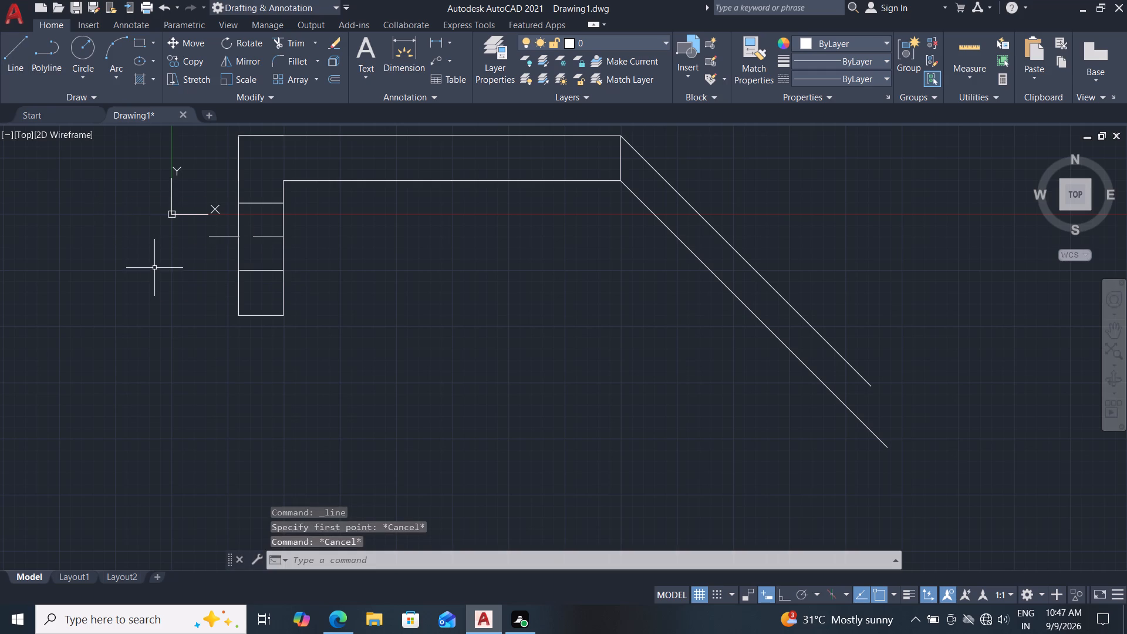
Draw a 45 mm horizontal construction line from the horizontal arm's upper right corner, continuing with a vertical line down past both sloping lines.
scroll(228, 282, "down", 2)
middle_click_drag(286, 265, 273, 311)
scroll(284, 312, "up", 1)
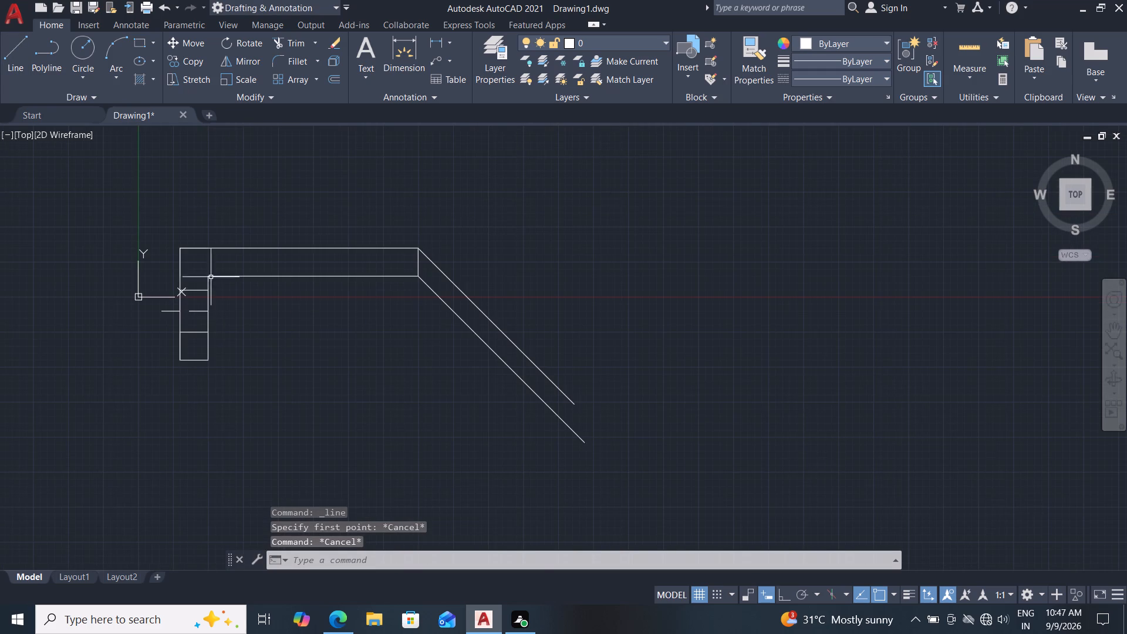
left_click(25, 48)
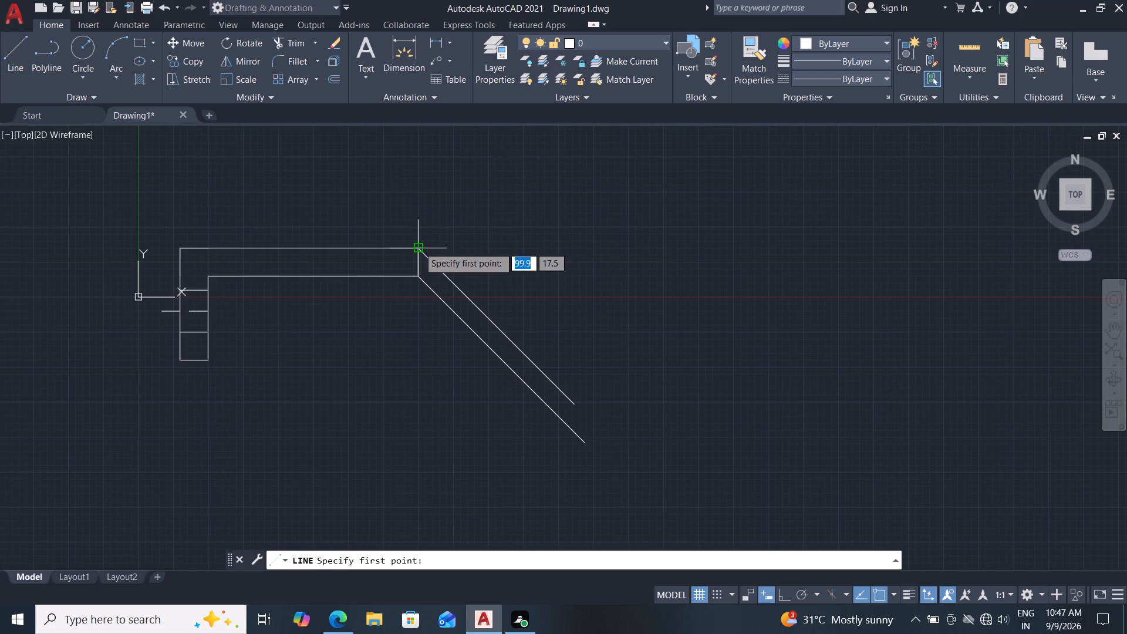
left_click(419, 247)
key("F8")
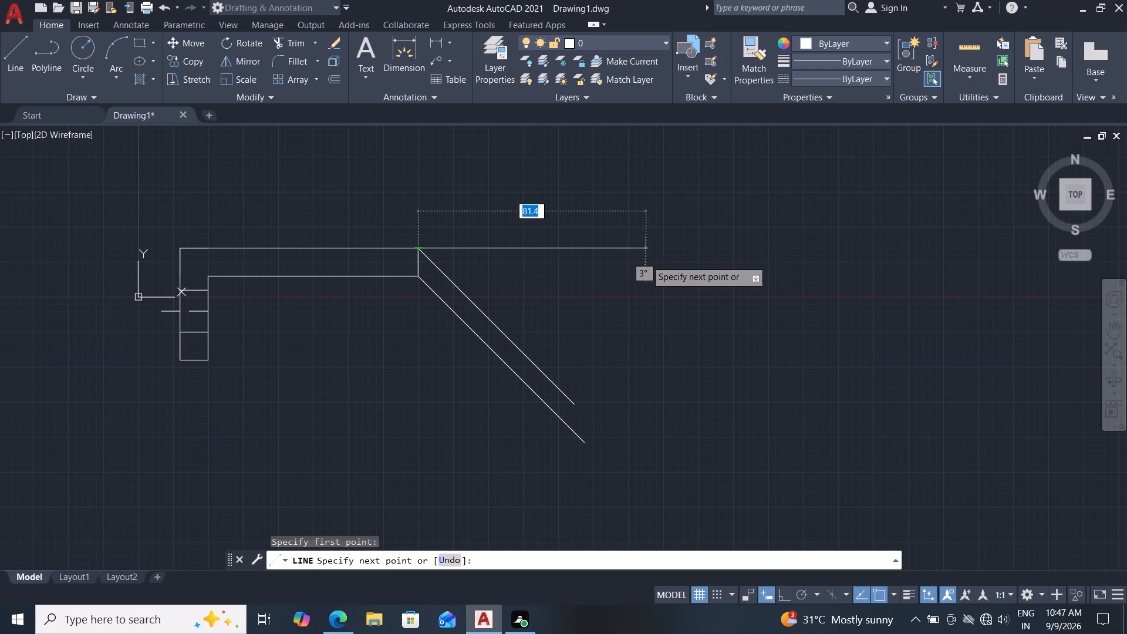
type("45")
key("Return")
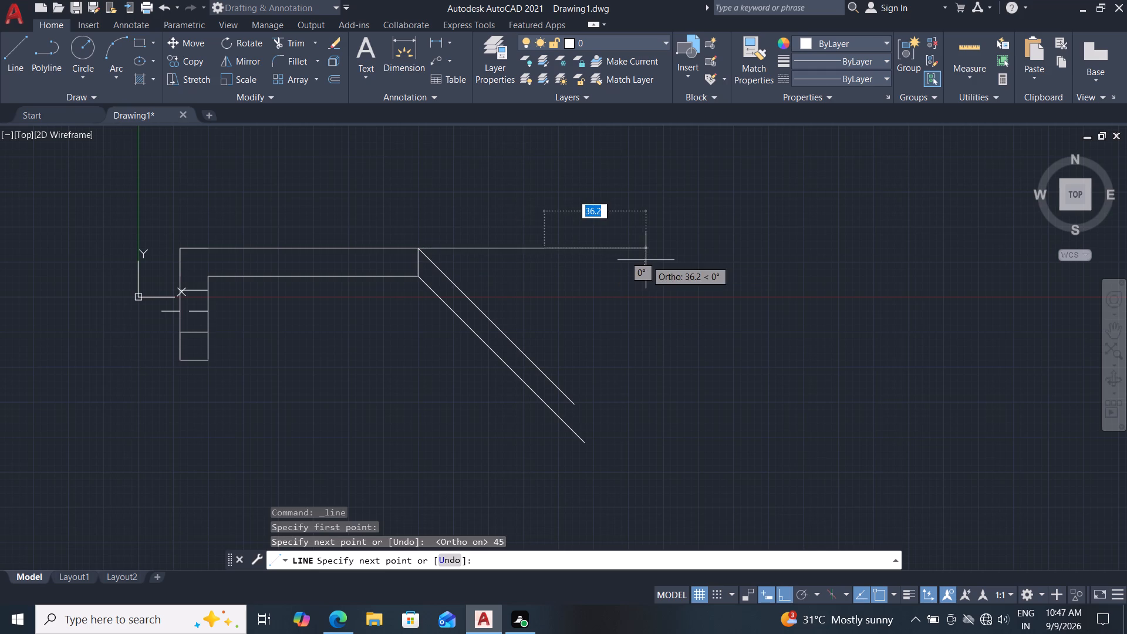
left_click(567, 484)
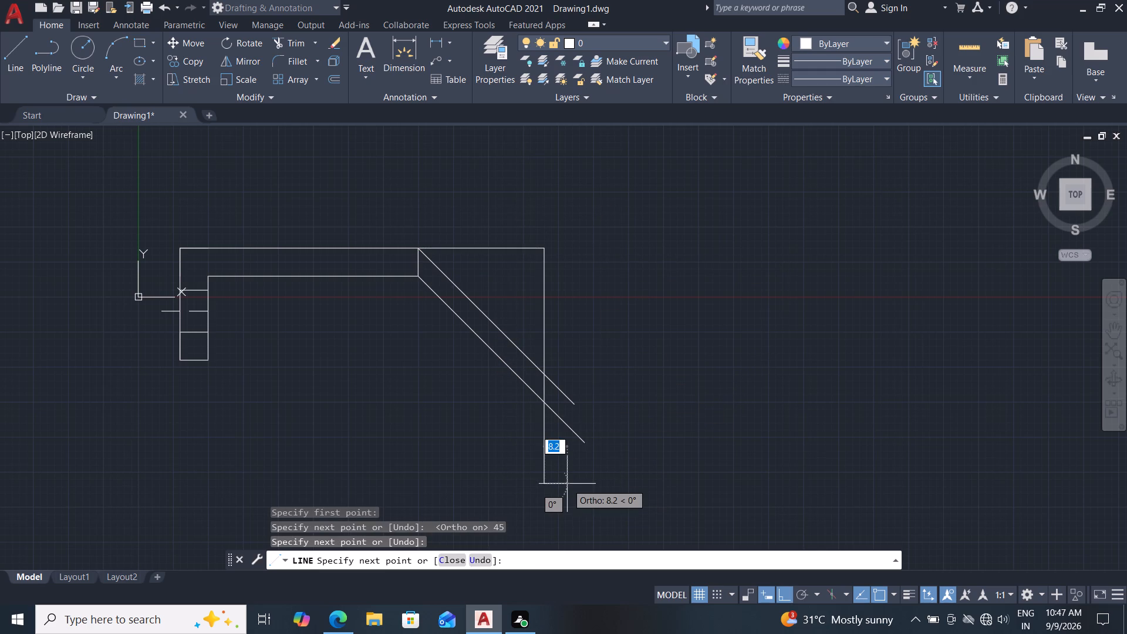
key("Escape")
key("Escape")
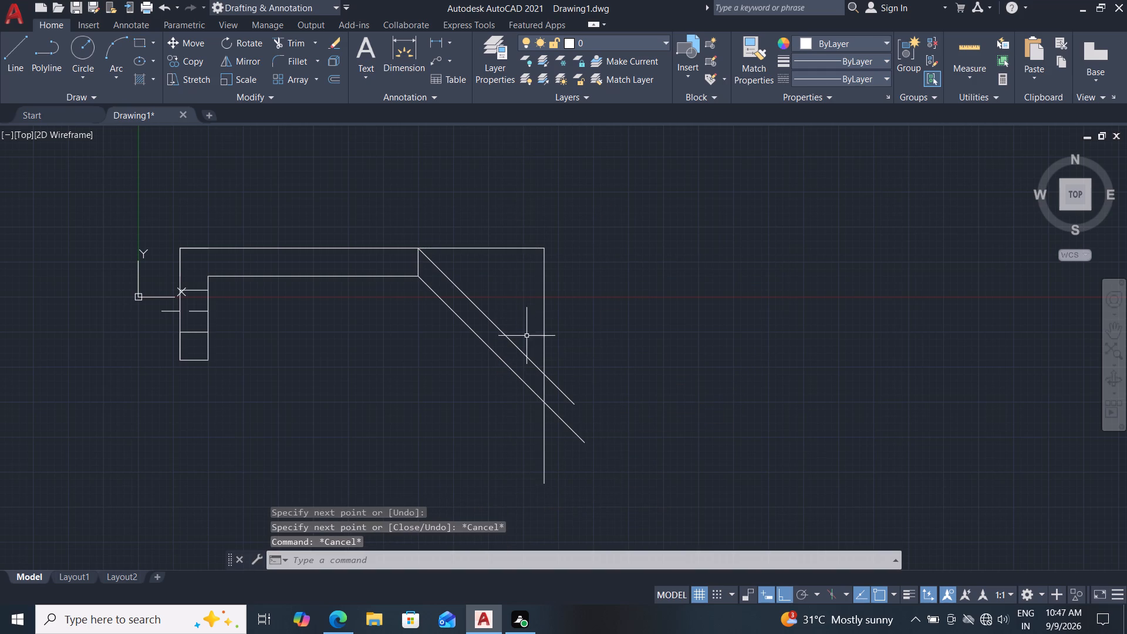
Draw a perpendicular end line about 7.1 mm long from the vertical line's crossing with the upper sloping line to the lower sloping line.
scroll(558, 377, "up", 2)
middle_click_drag(578, 390, 582, 367)
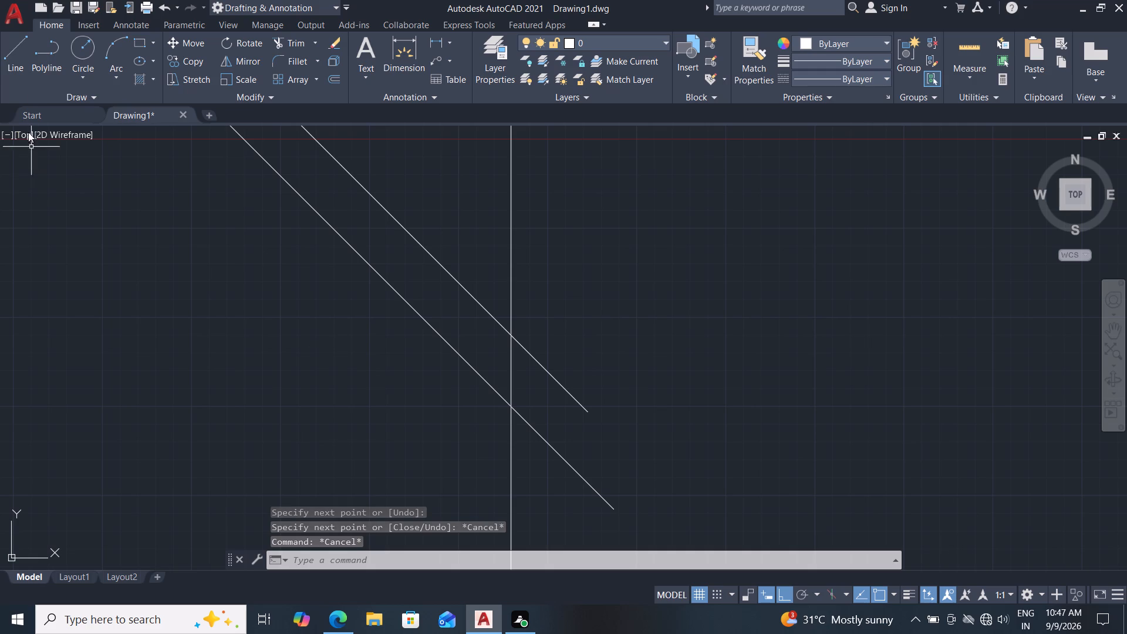
left_click(25, 55)
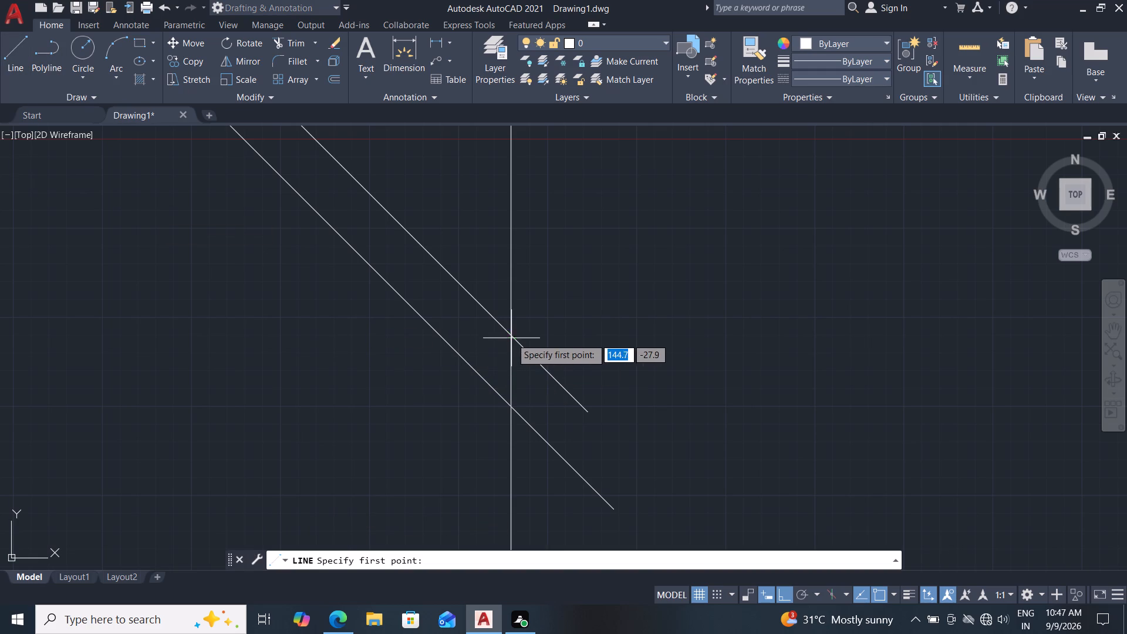
left_click(511, 338)
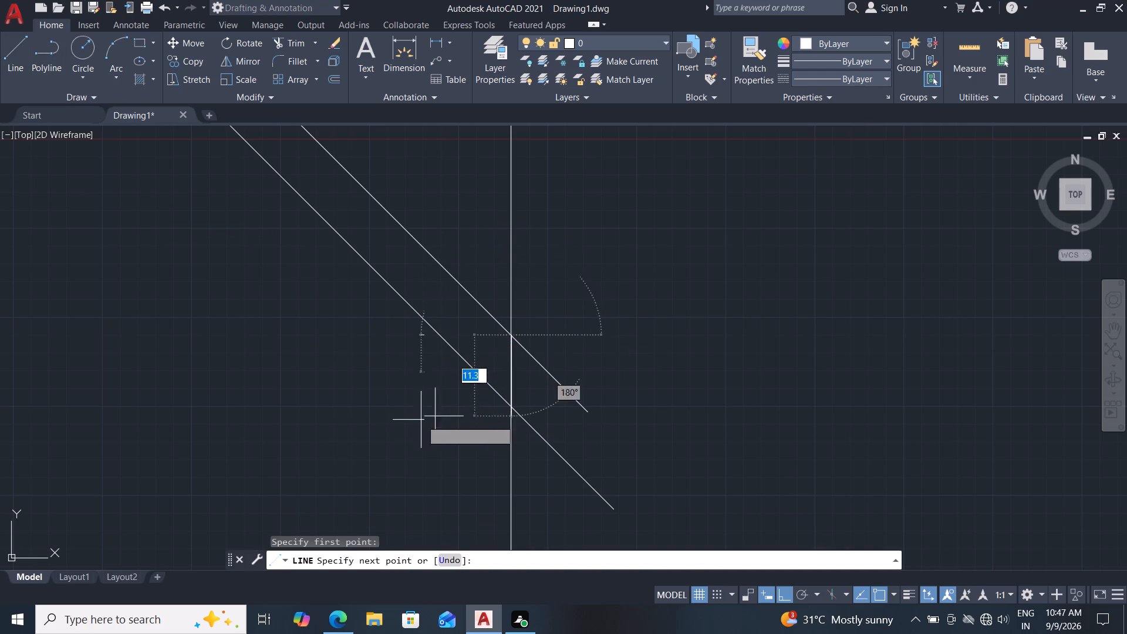
key("F8")
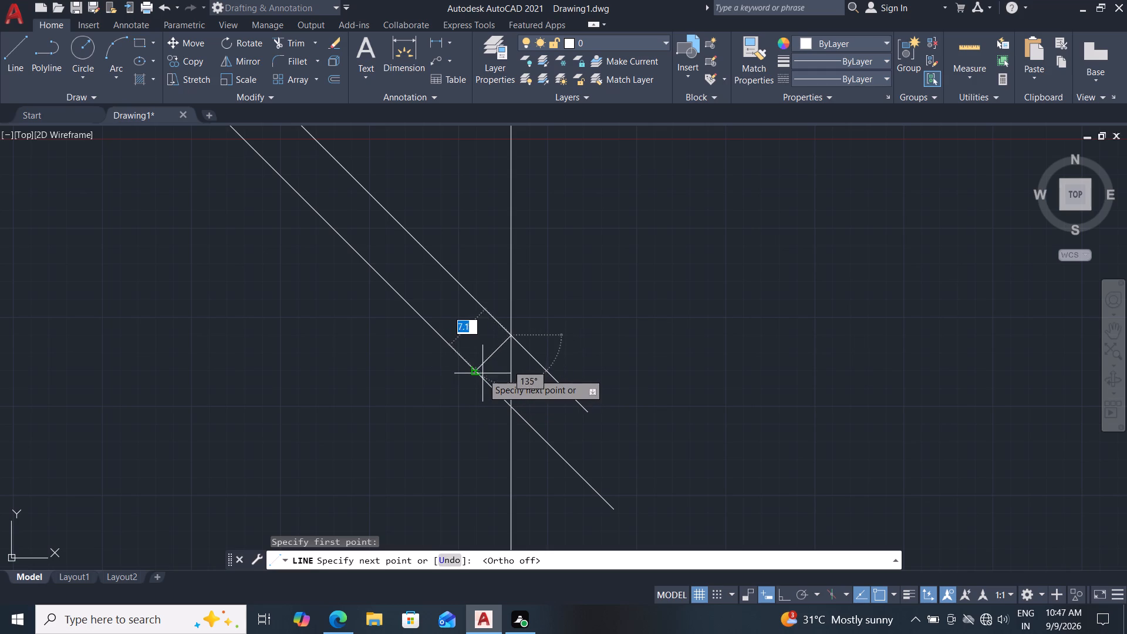
left_click(477, 373)
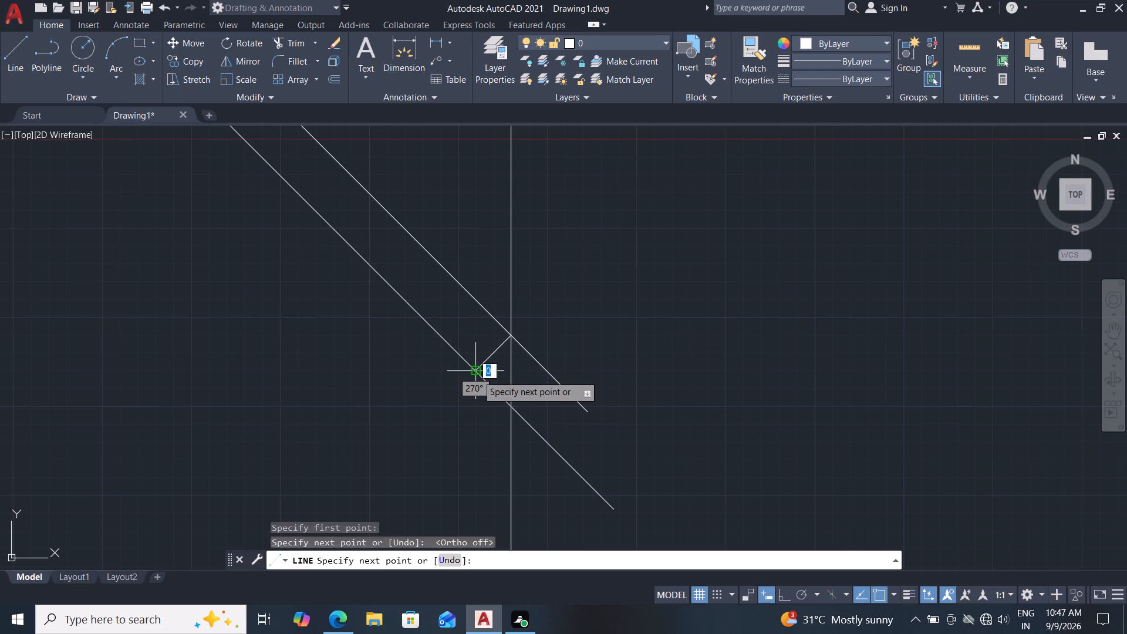
key("Escape")
key("Escape")
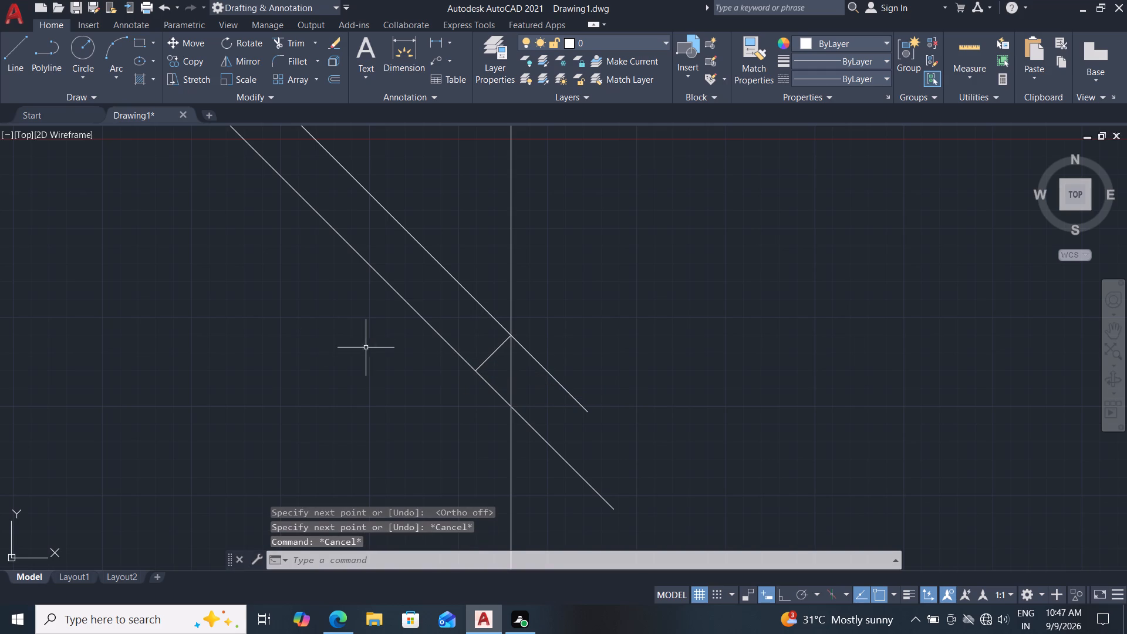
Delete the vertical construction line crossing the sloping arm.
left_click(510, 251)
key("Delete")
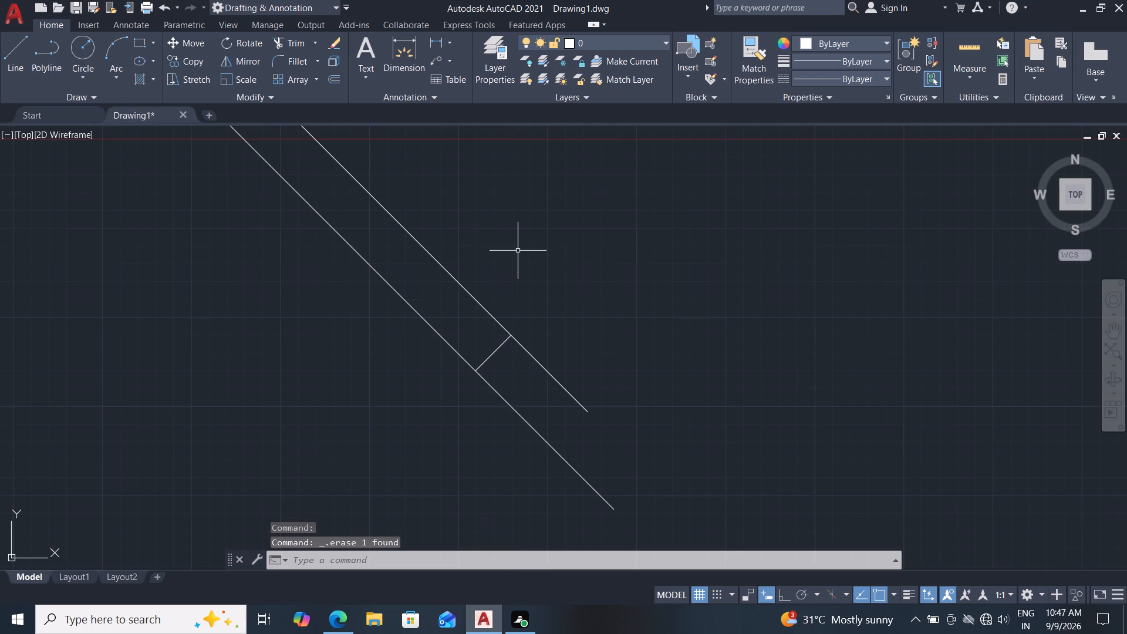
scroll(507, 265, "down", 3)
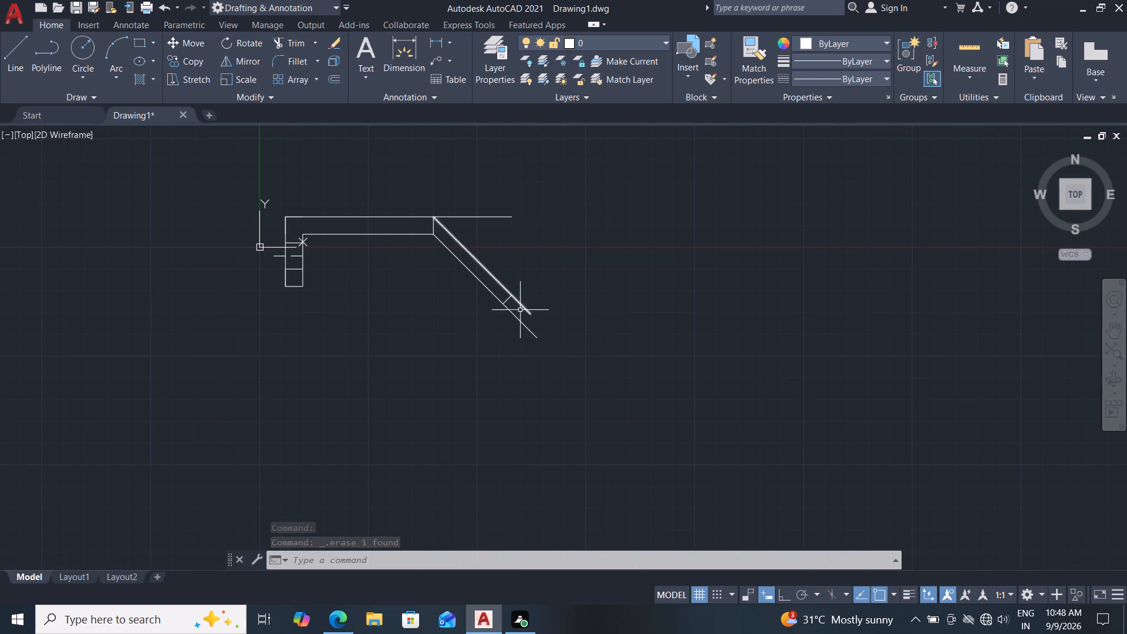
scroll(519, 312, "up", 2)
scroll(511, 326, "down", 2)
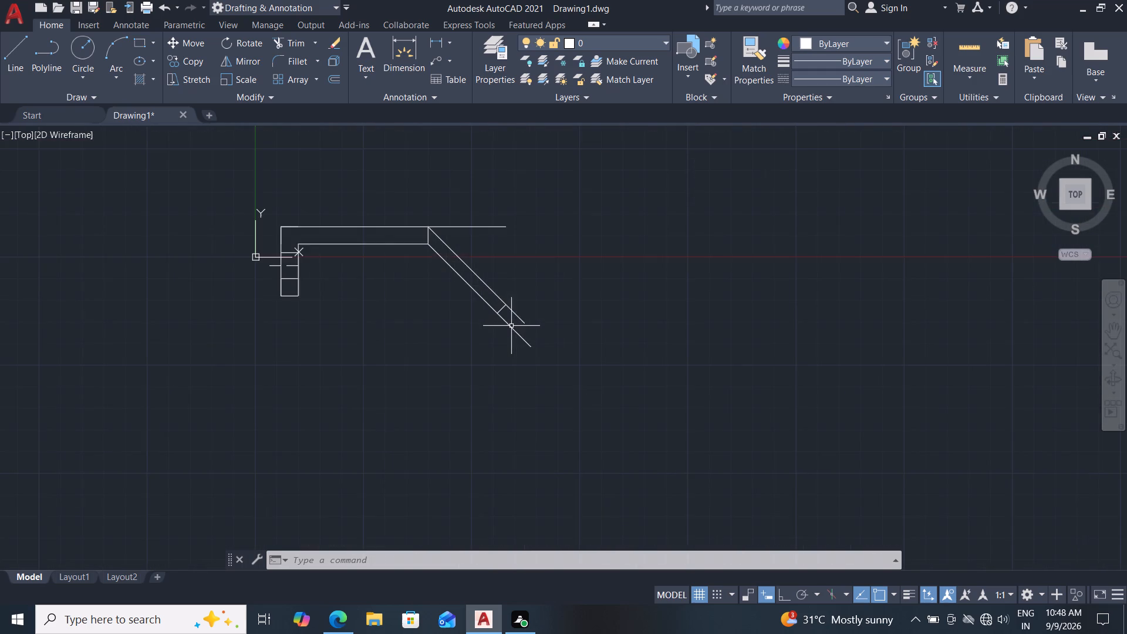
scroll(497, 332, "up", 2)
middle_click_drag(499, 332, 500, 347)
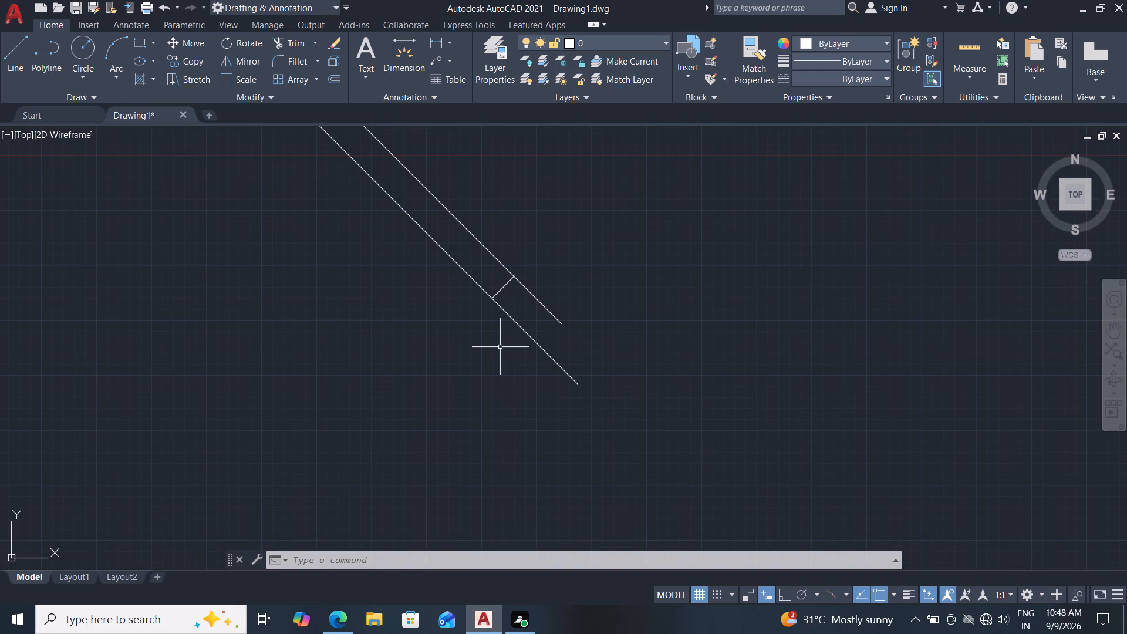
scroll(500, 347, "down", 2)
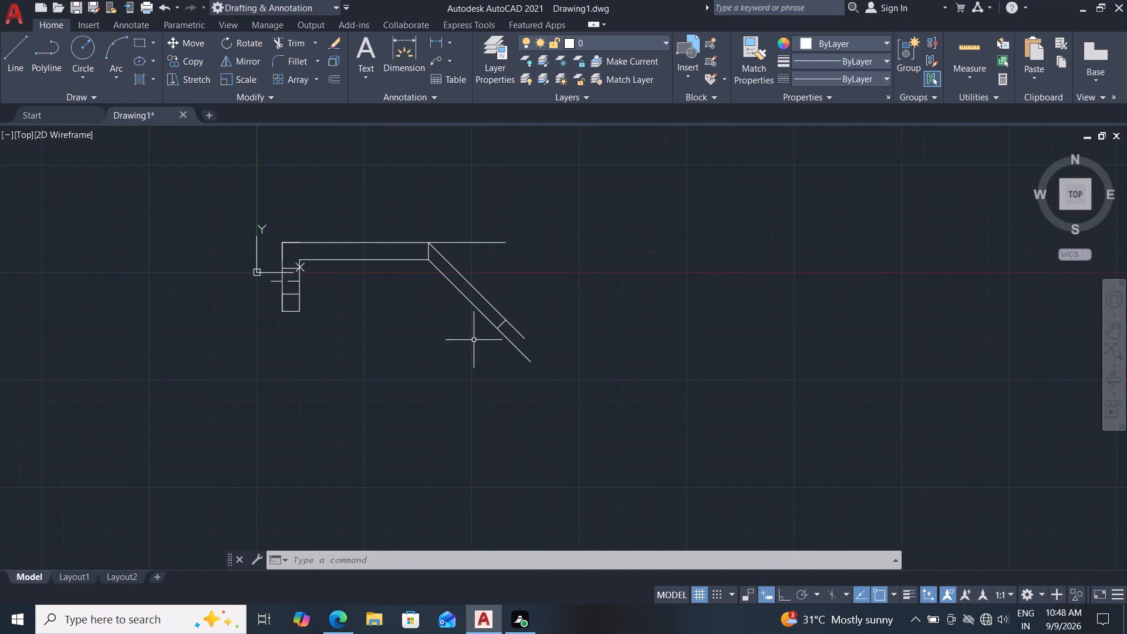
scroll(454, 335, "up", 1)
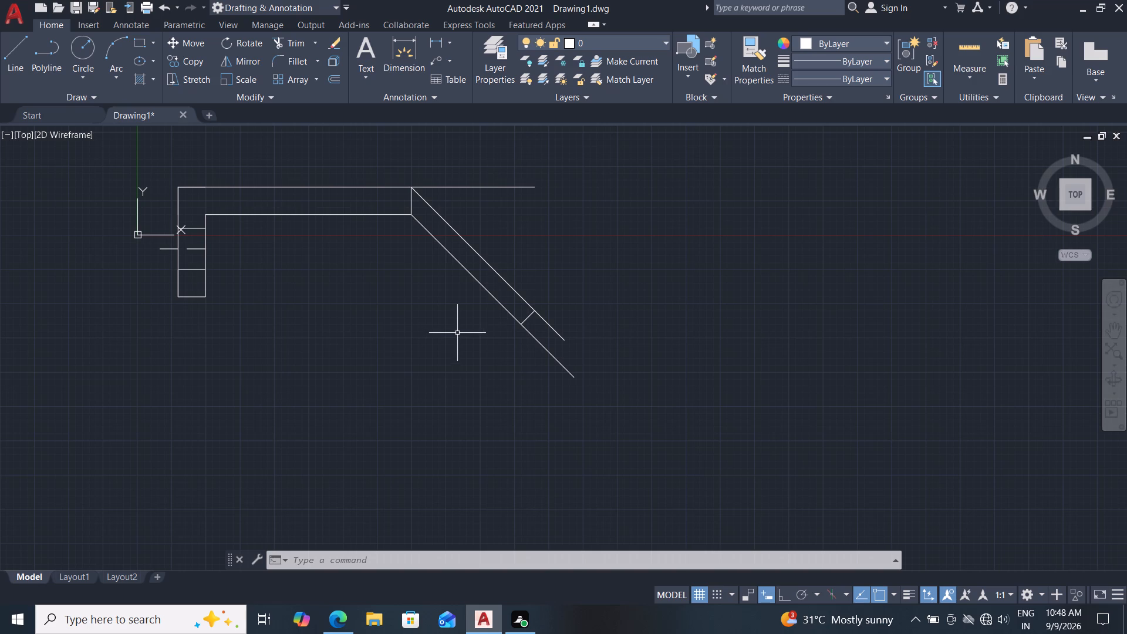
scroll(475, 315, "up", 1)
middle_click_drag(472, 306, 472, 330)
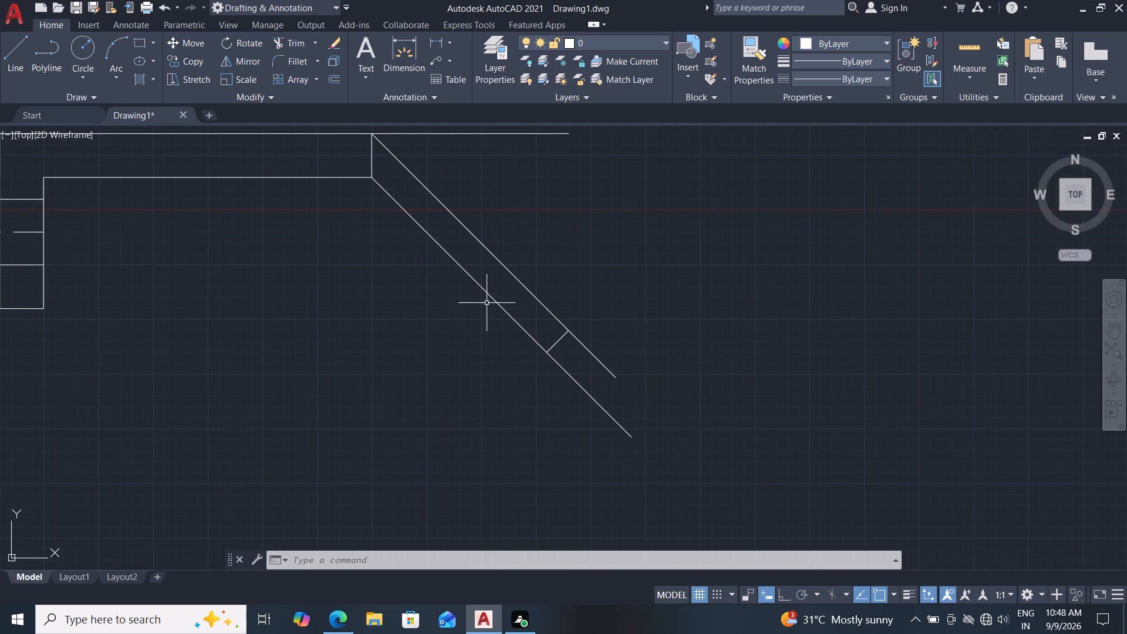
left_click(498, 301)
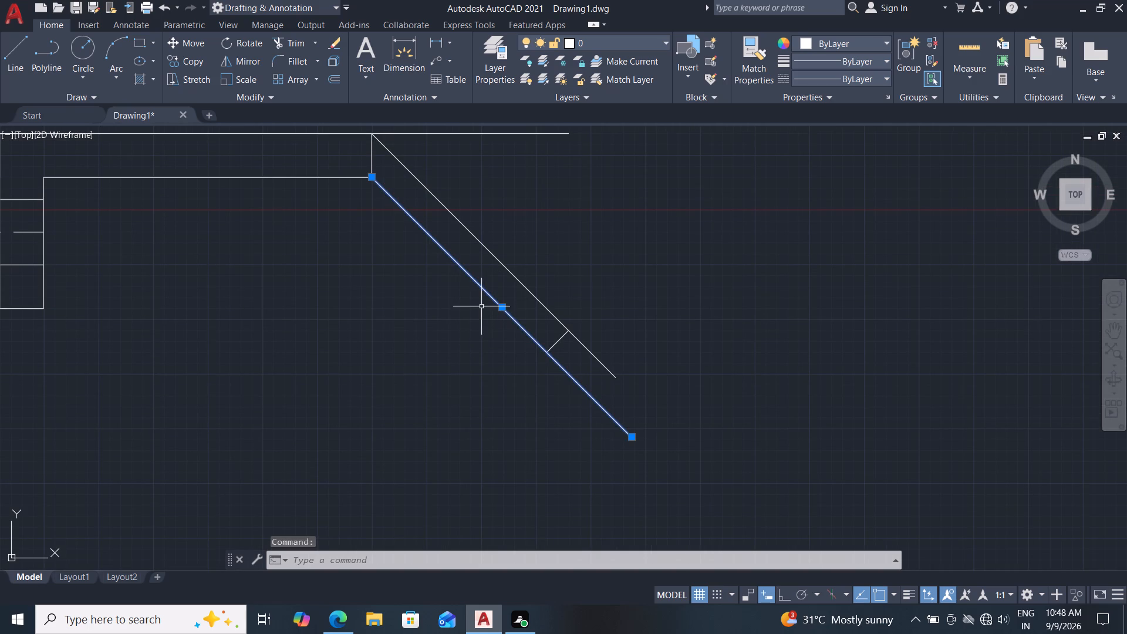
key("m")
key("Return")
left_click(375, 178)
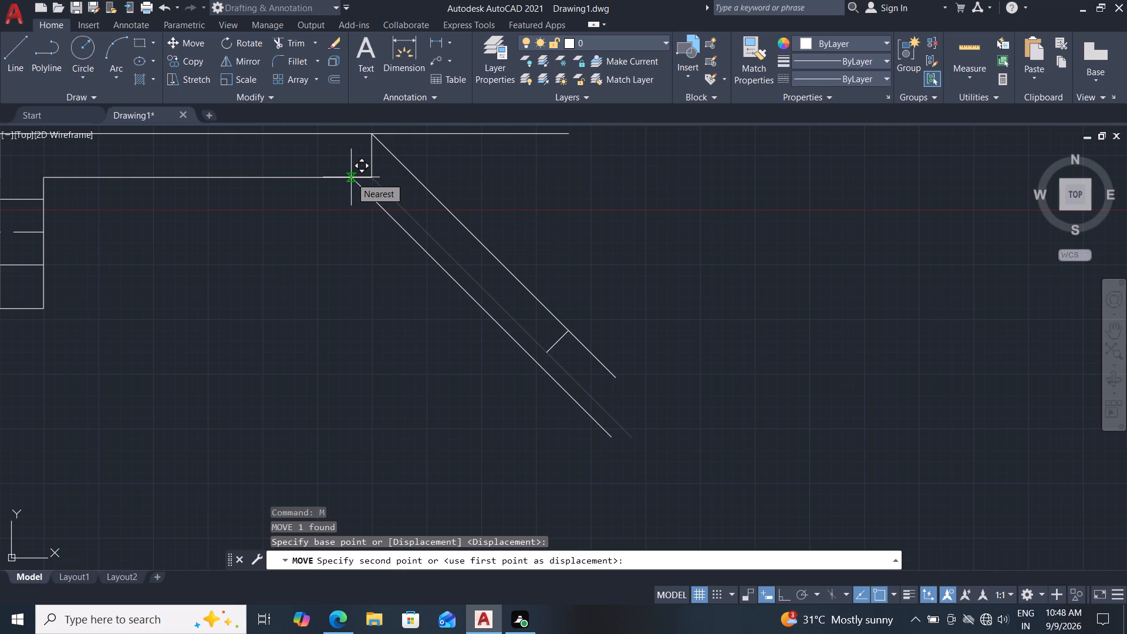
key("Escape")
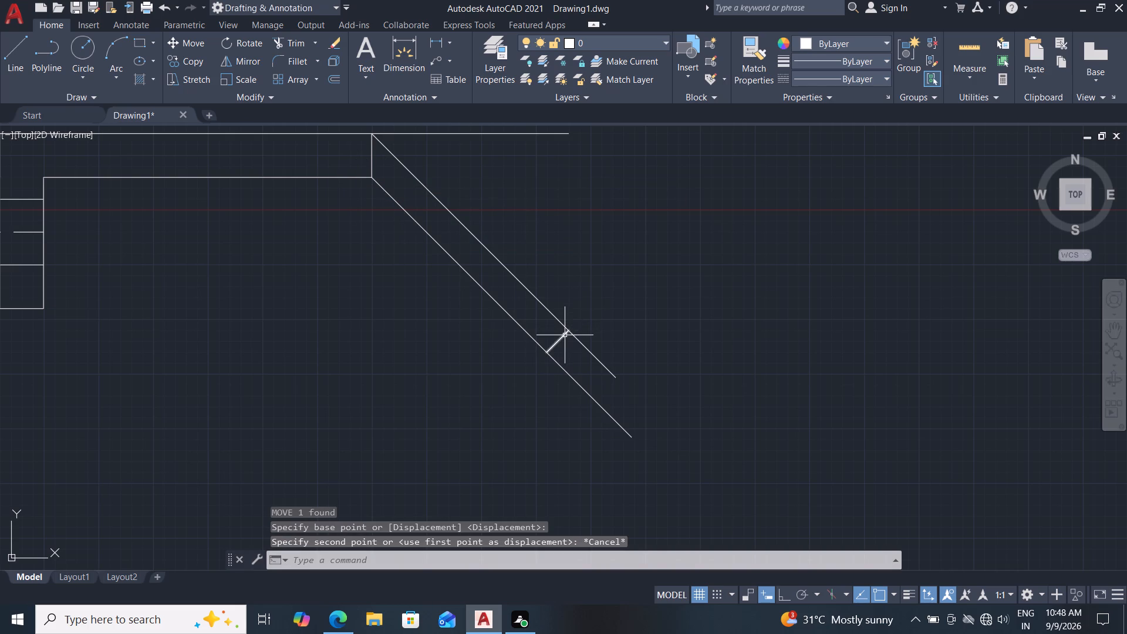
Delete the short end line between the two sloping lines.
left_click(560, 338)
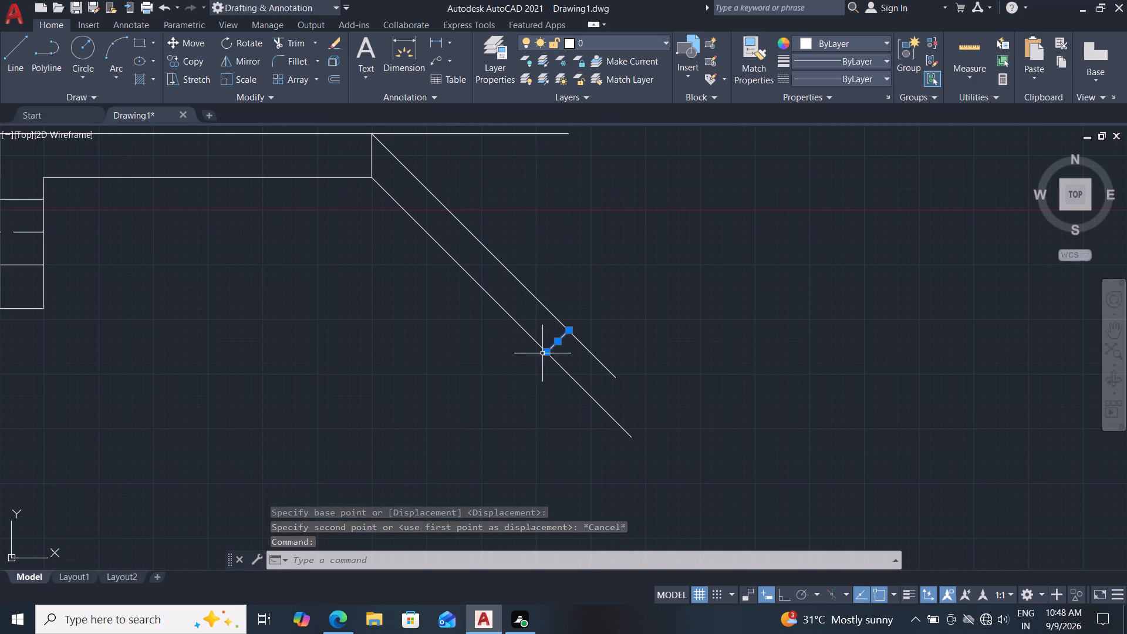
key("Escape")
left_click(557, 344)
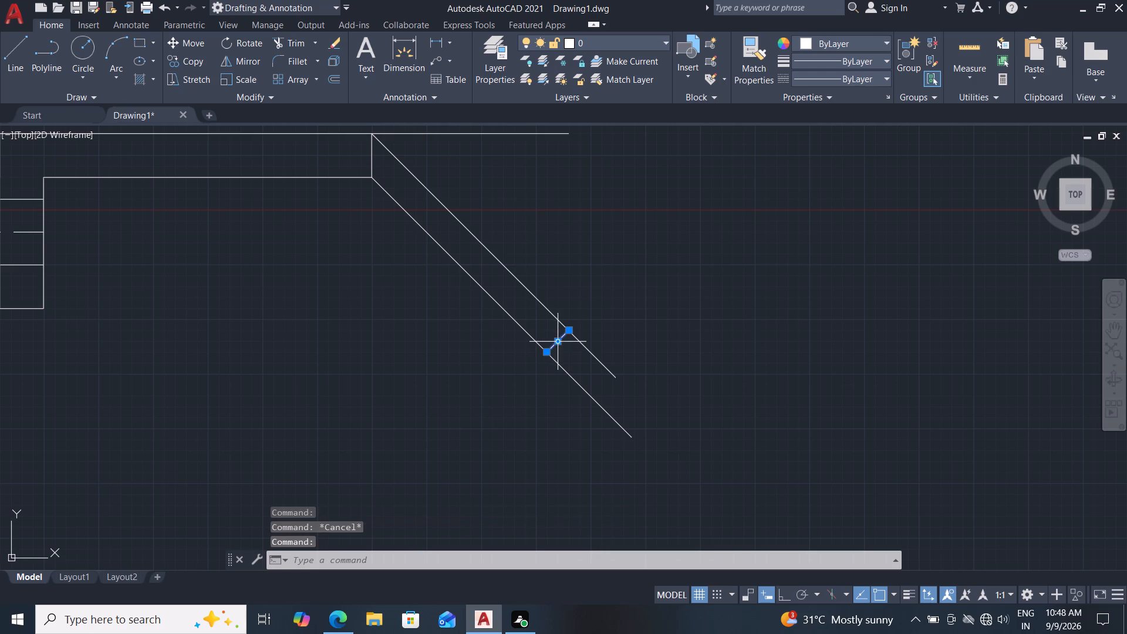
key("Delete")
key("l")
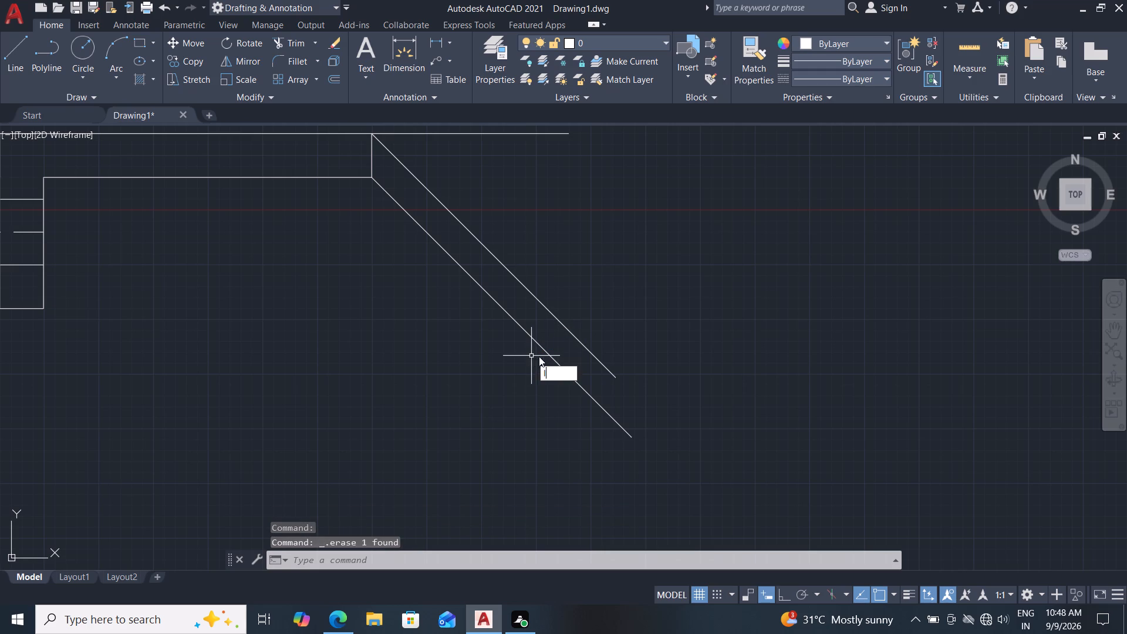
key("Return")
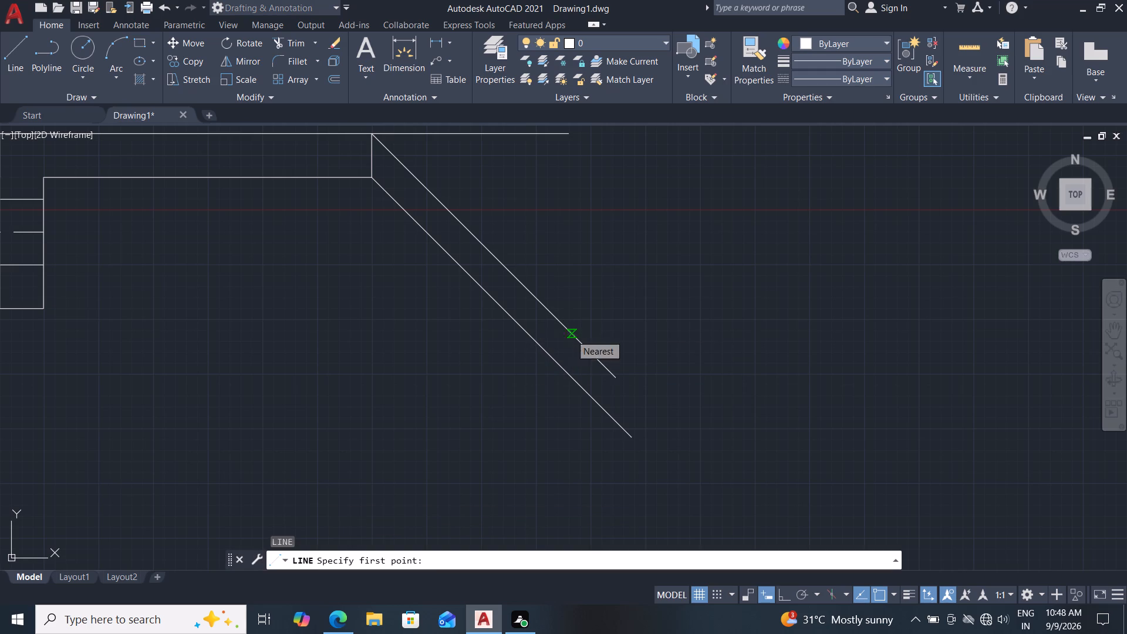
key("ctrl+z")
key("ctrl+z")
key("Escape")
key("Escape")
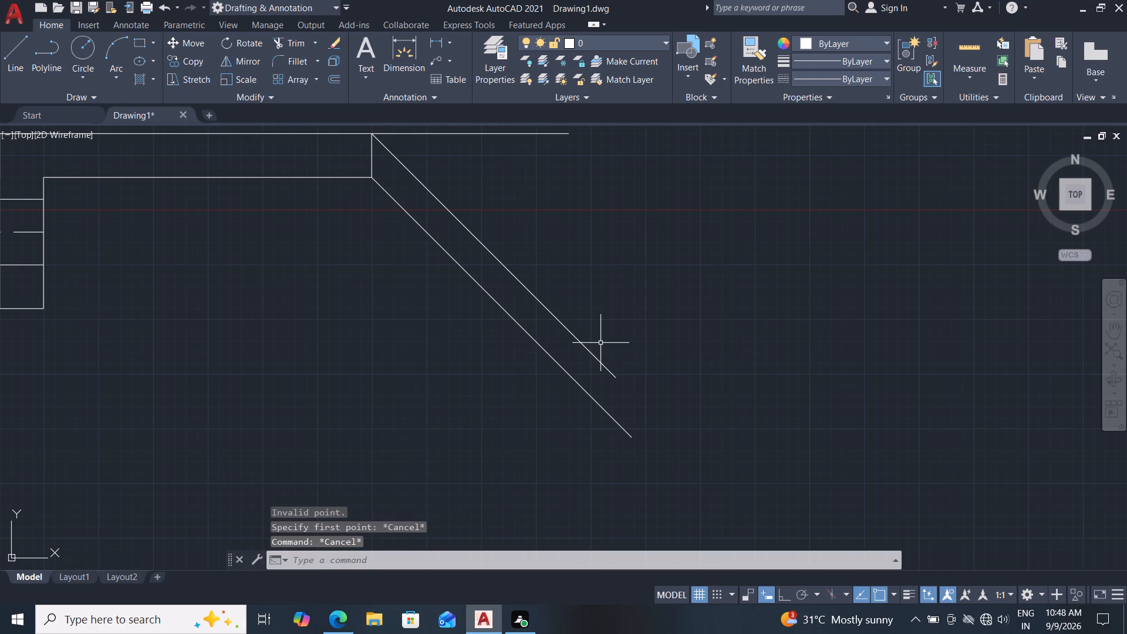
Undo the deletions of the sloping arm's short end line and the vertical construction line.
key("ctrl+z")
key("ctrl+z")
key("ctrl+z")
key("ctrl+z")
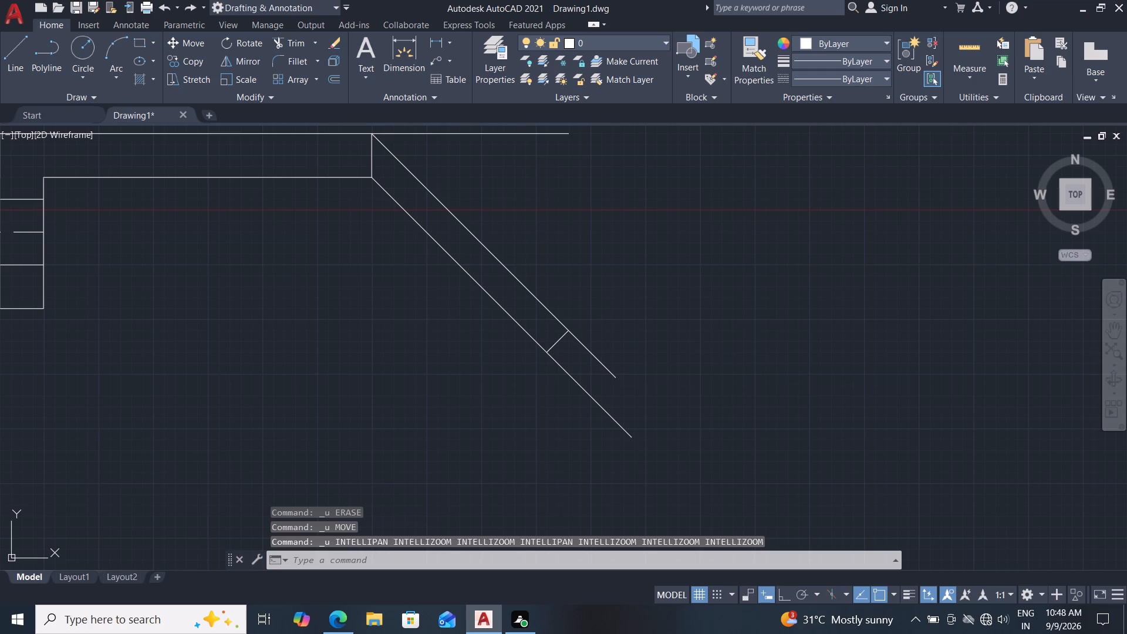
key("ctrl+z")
Draw a 10 mm line at 225° from the vertical line's crossing with the upper sloping line, along the short end line and past it.
scroll(559, 356, "down", 3)
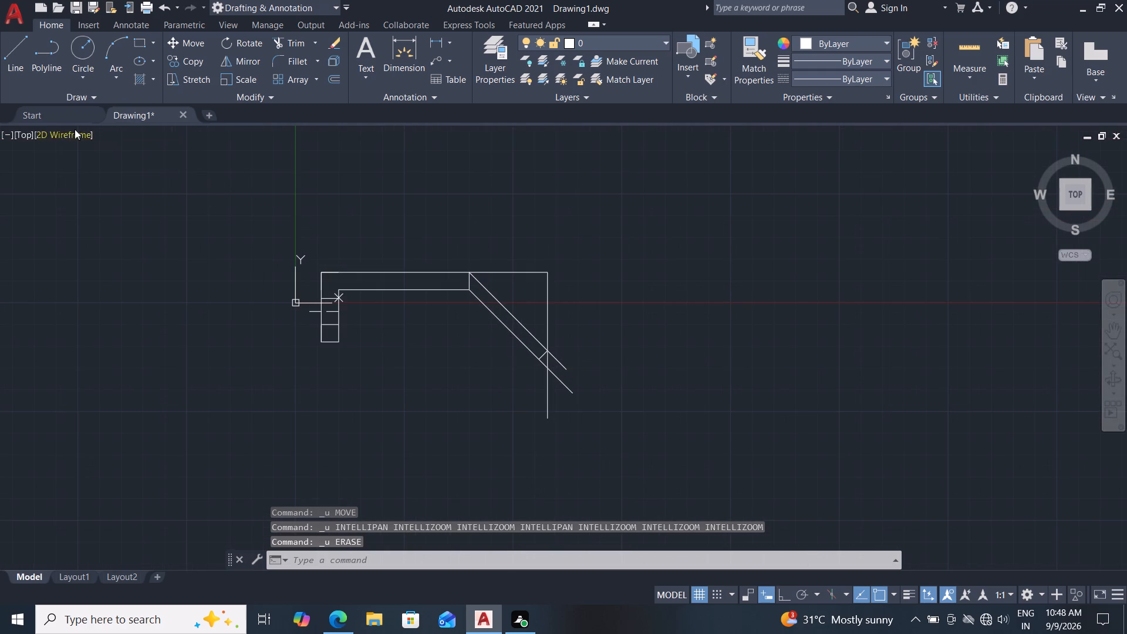
left_click(25, 55)
scroll(542, 371, "up", 2)
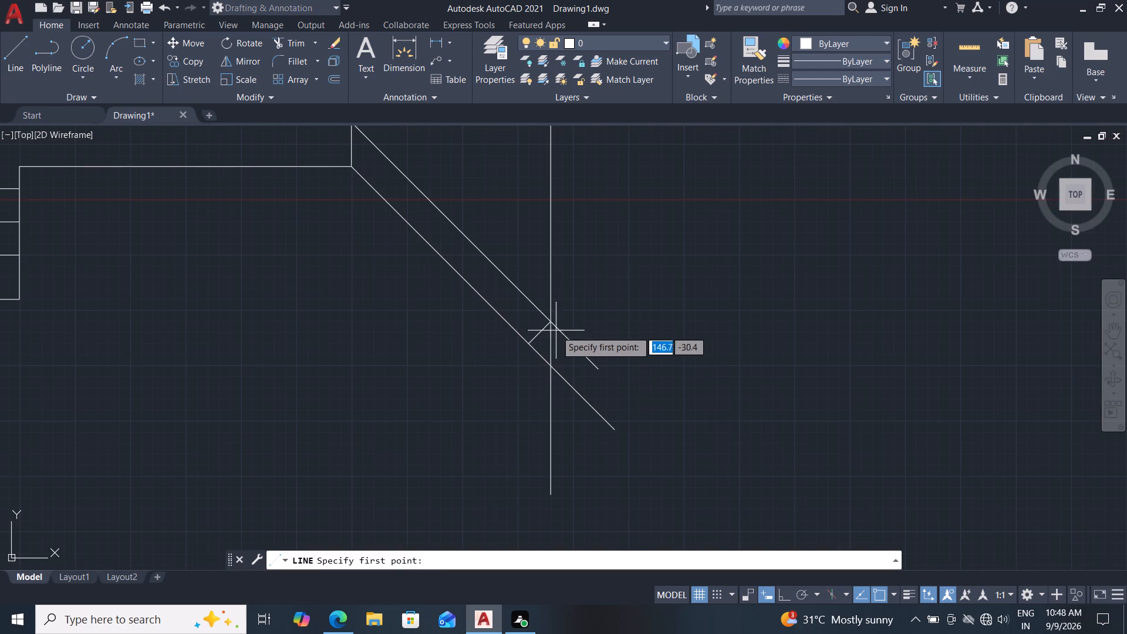
left_click(551, 322)
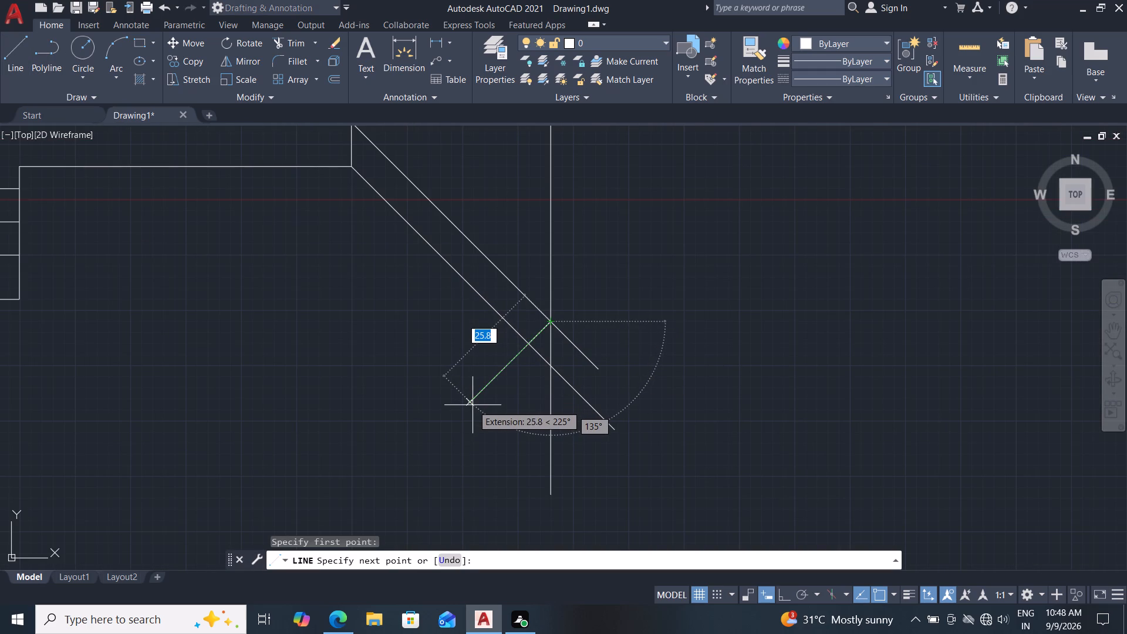
type("10")
key("Return")
key("Escape")
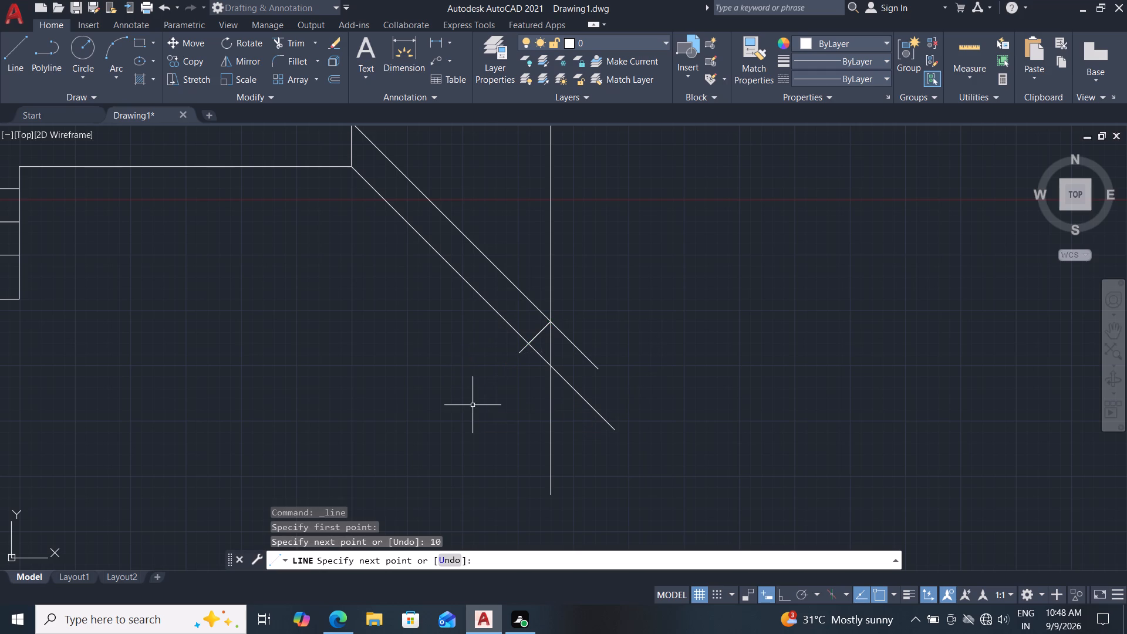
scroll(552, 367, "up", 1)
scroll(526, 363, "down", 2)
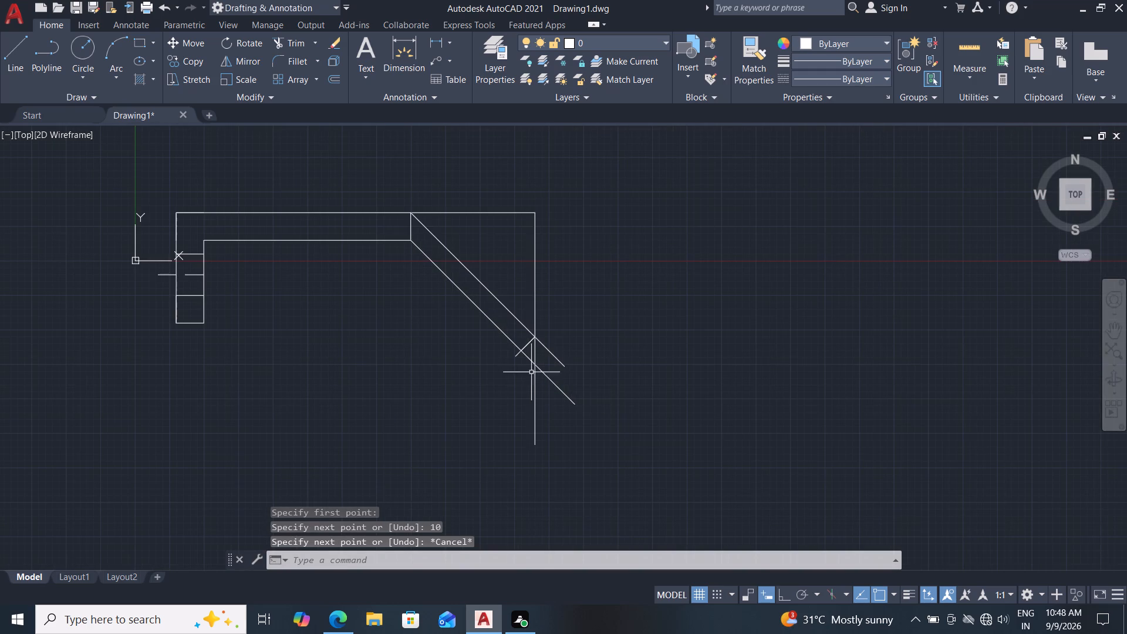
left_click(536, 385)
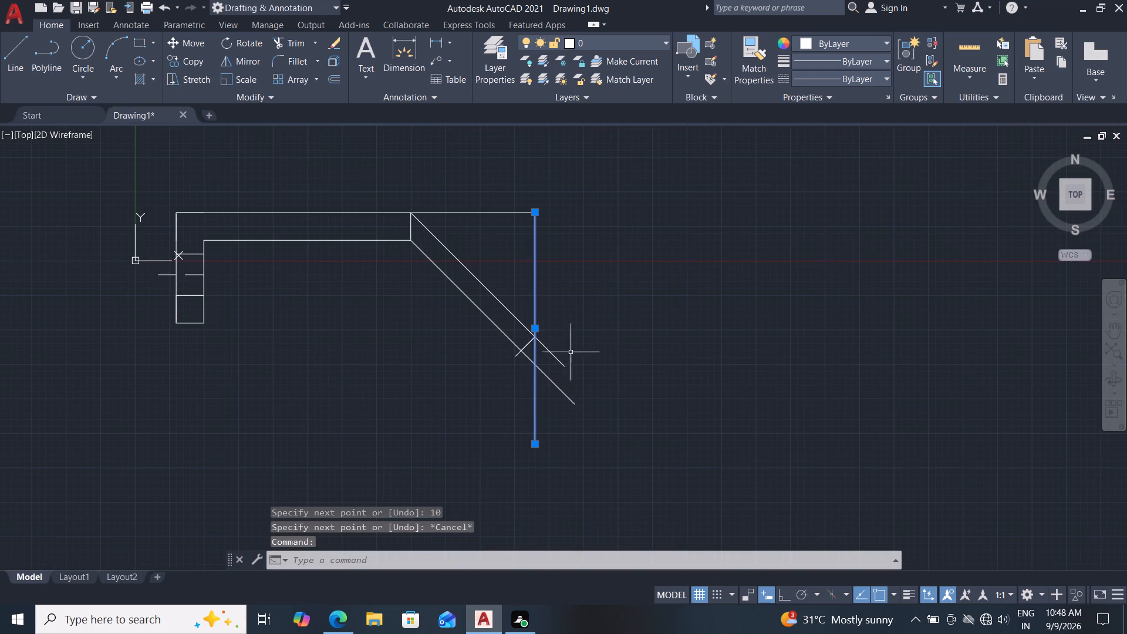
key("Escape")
Move the lower sloping line from its crossing with the 10 mm end line to that end line's free endpoint.
scroll(562, 354, "up", 1)
middle_click_drag(312, 372, 332, 393)
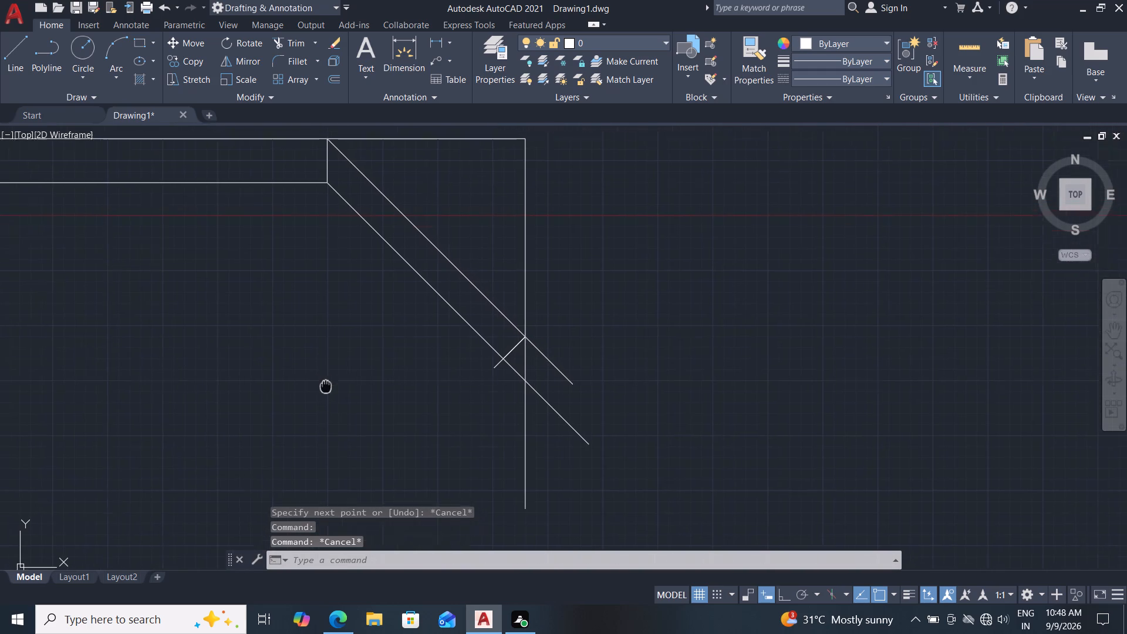
middle_click_drag(332, 393, 336, 397)
key("m")
key("Return")
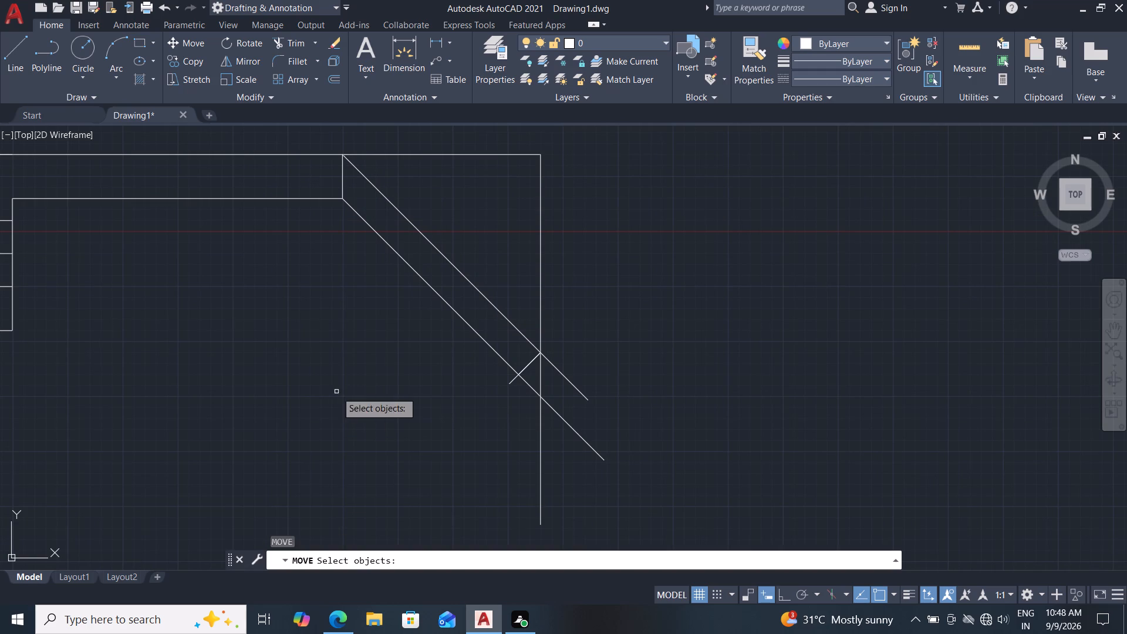
scroll(421, 385, "up", 1)
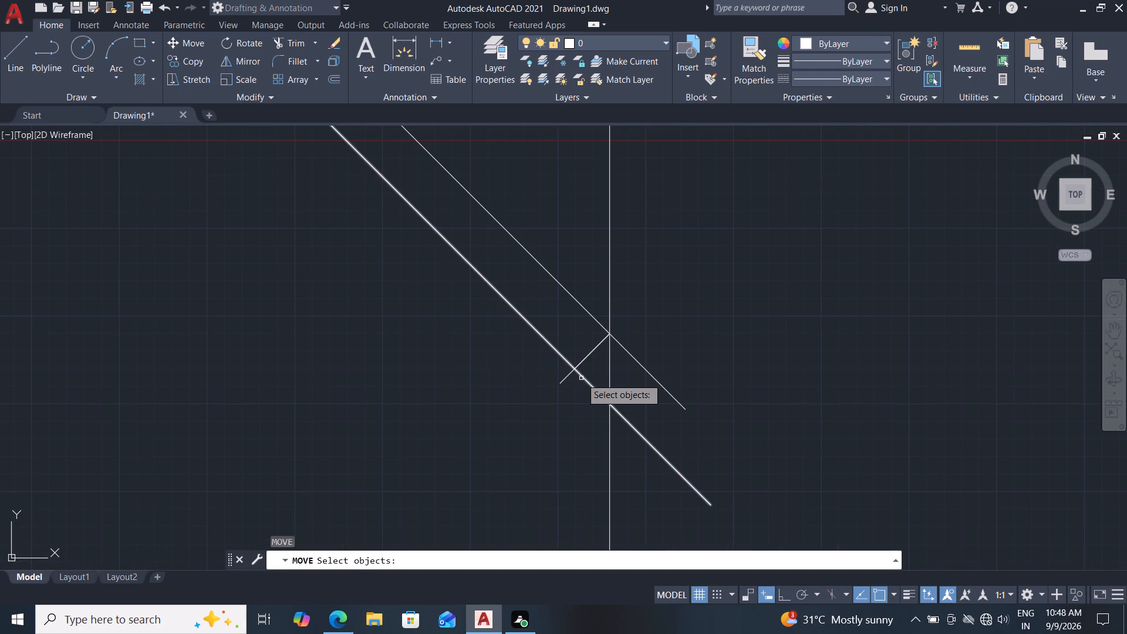
left_click(581, 378)
key("Return")
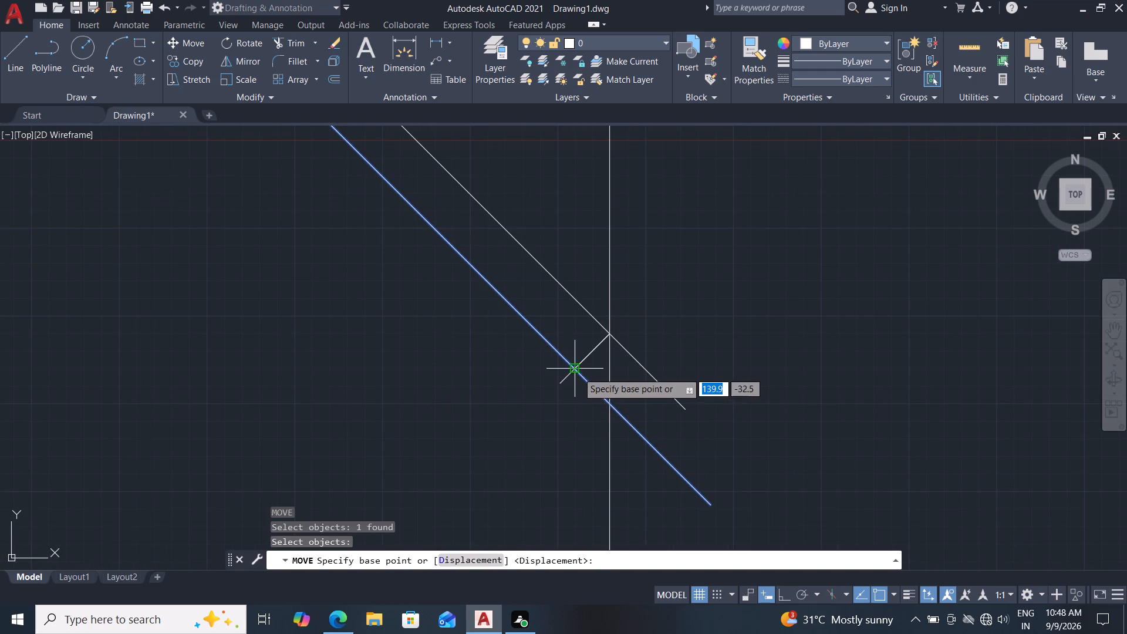
left_click(578, 372)
left_click(559, 383)
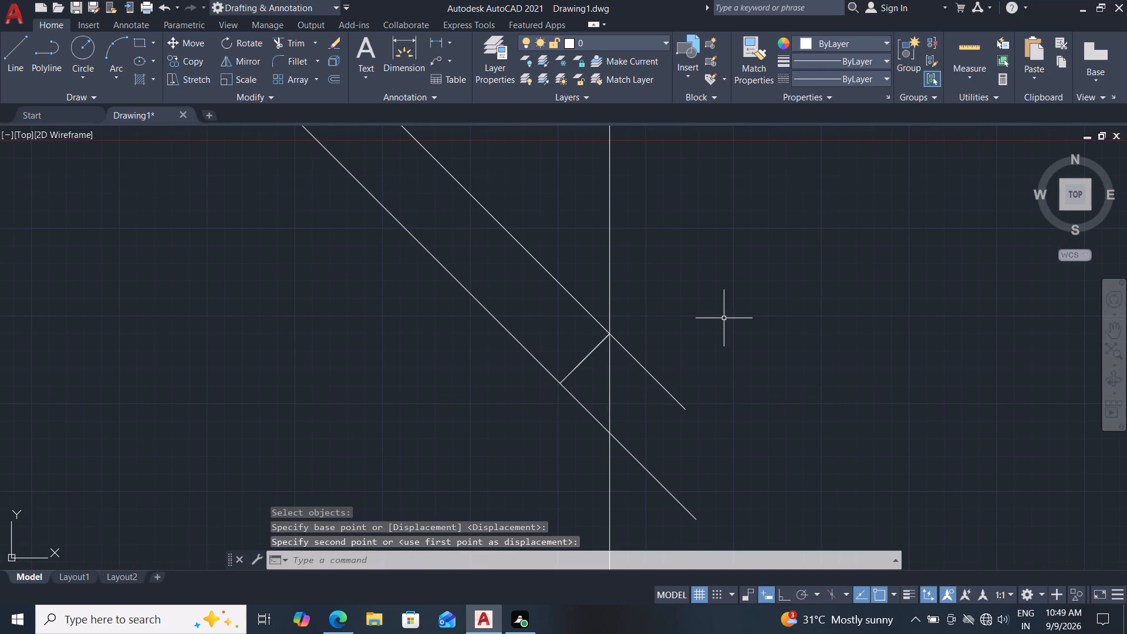
Extend the upper end of the lower sloping line to the horizontal bar's lower edge.
scroll(724, 318, "down", 1)
type("ex")
key("Return")
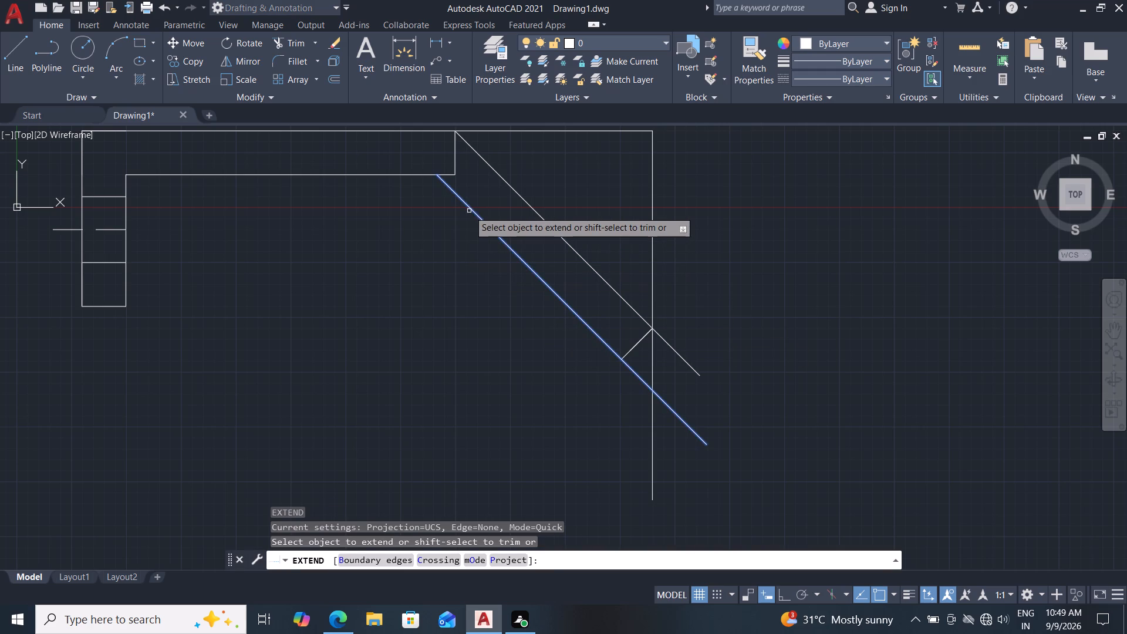
left_click(469, 211)
key("Escape")
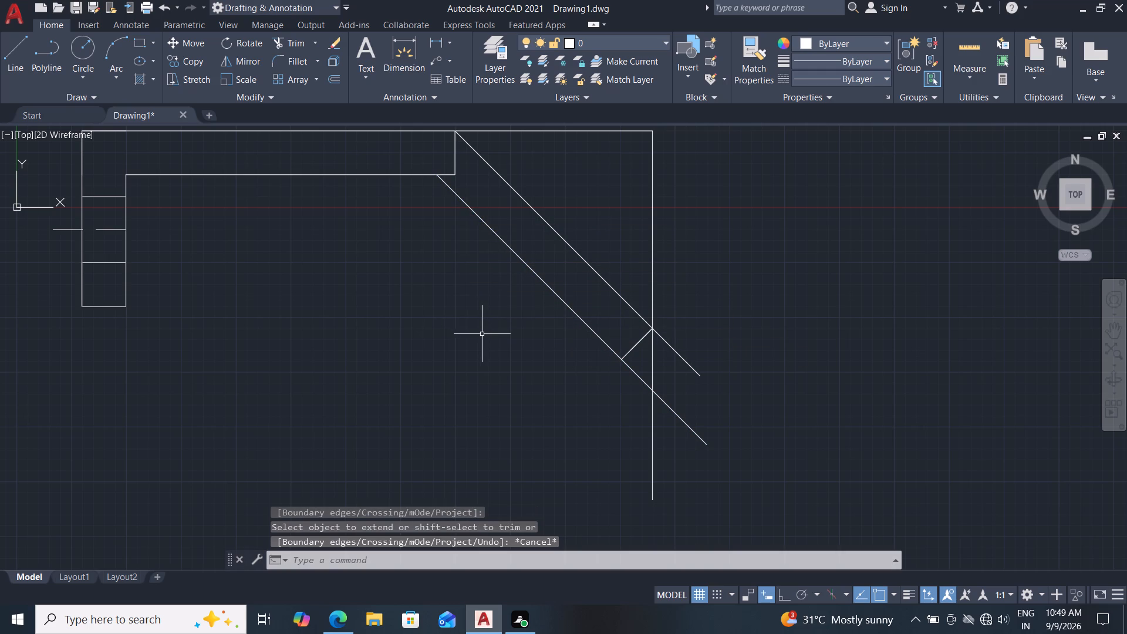
Delete the vertical construction line through the arm's end and the horizontal construction line running beyond the bar's upper corner.
left_click(654, 259)
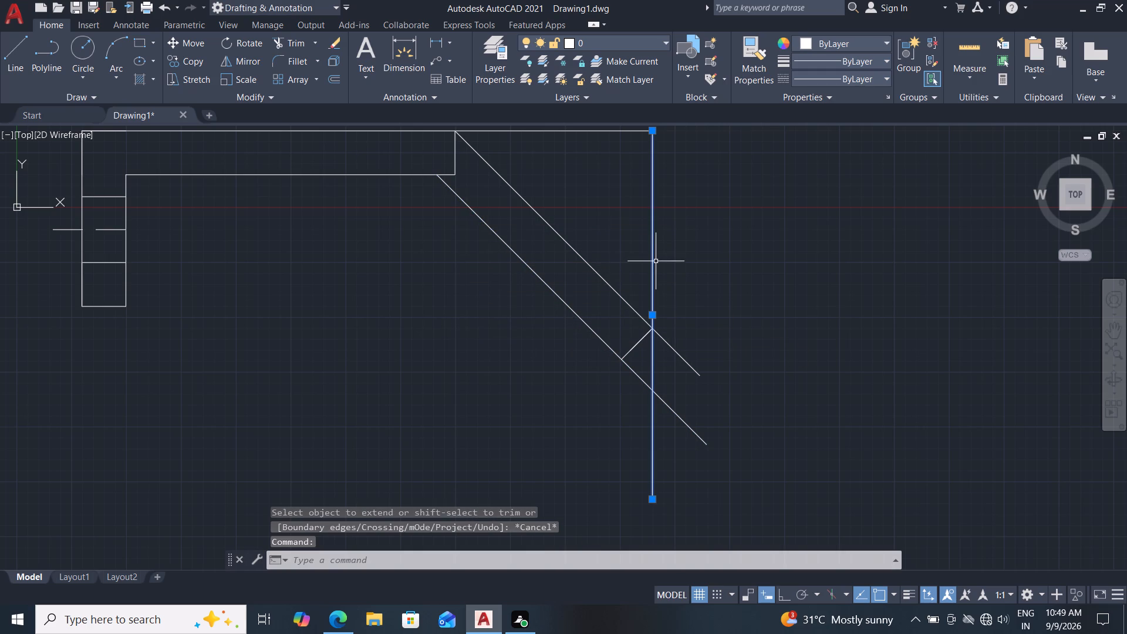
key("Delete")
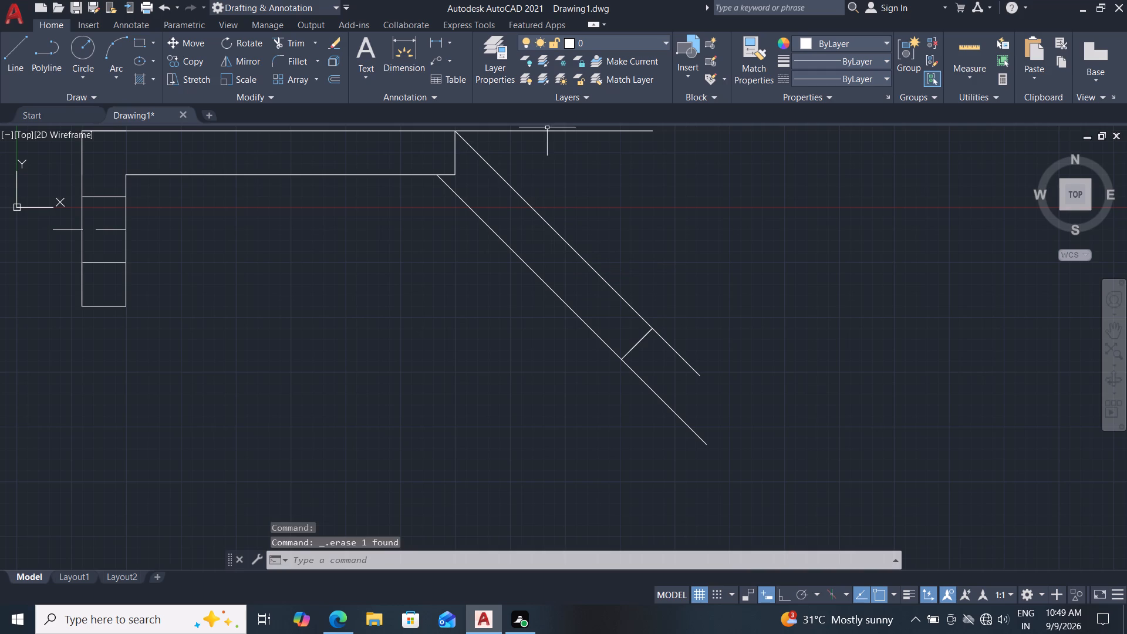
left_click(546, 129)
key("Delete")
Trim both sloping lines where they run past the short end line.
left_click(284, 45)
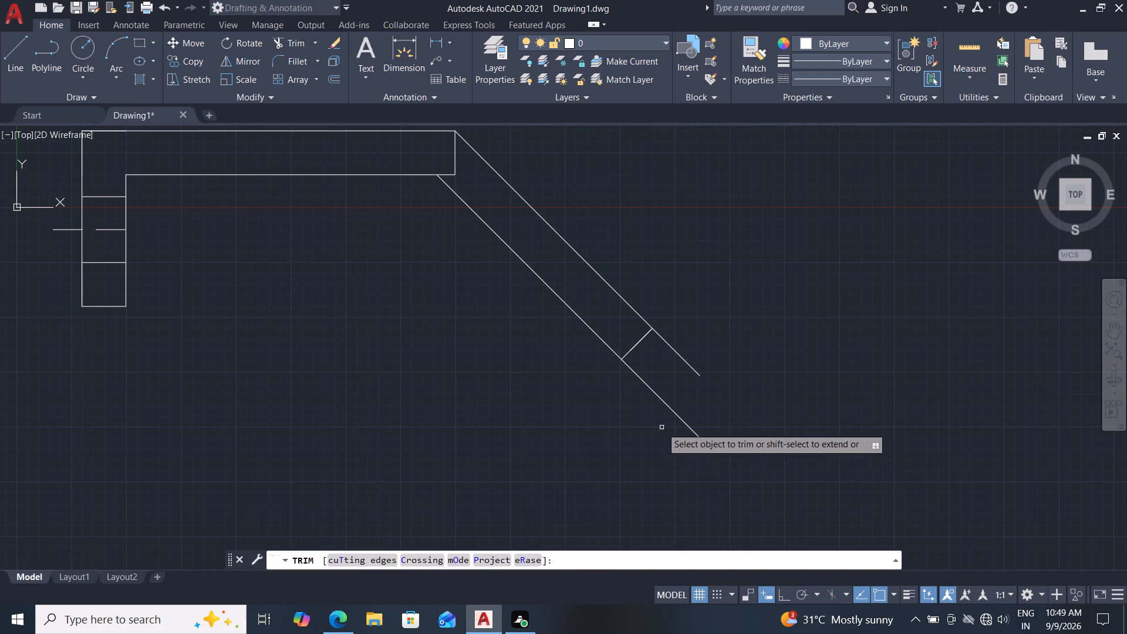
left_click(660, 427)
left_click(706, 358)
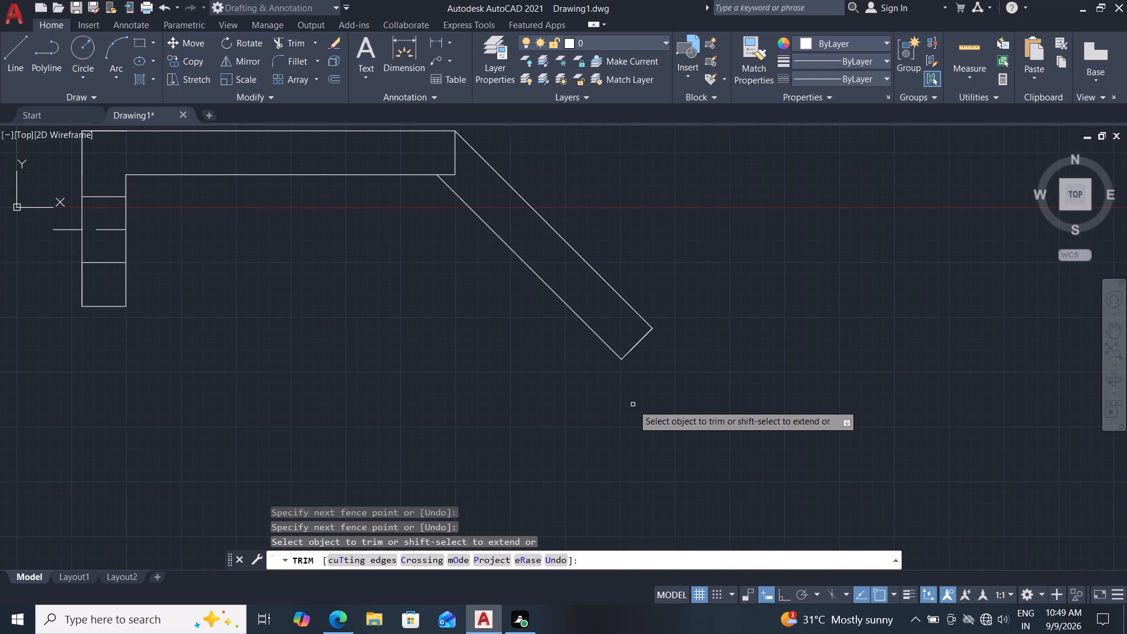
Trim away the short vertical line and the leftover horizontal stub where the bar meets the sloping arm.
middle_click_drag(534, 404, 537, 442)
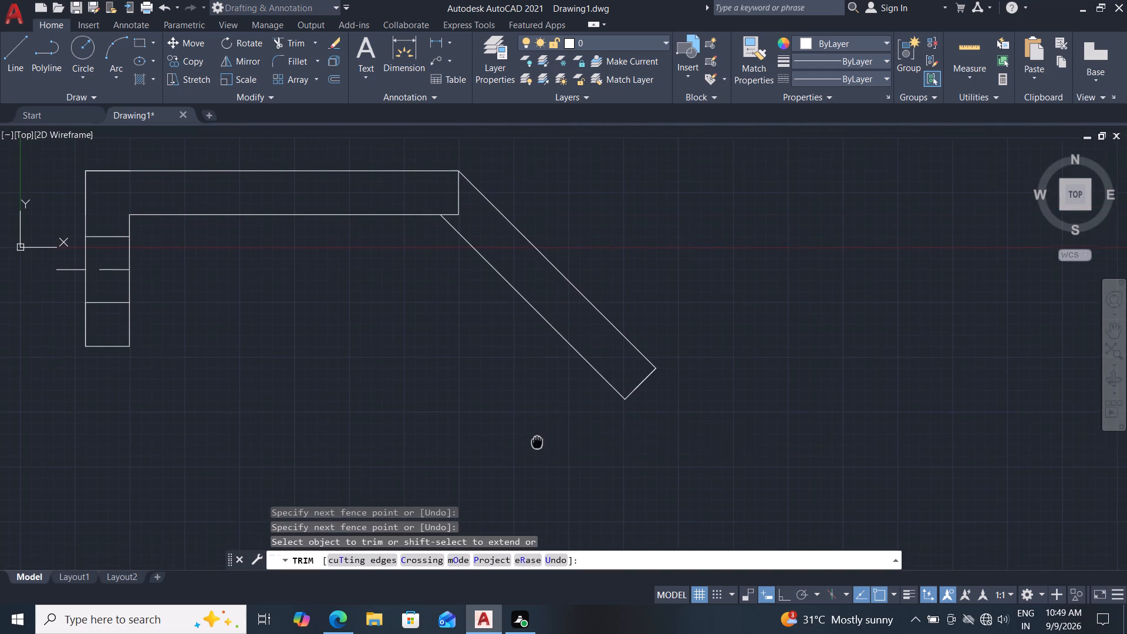
left_click(457, 192)
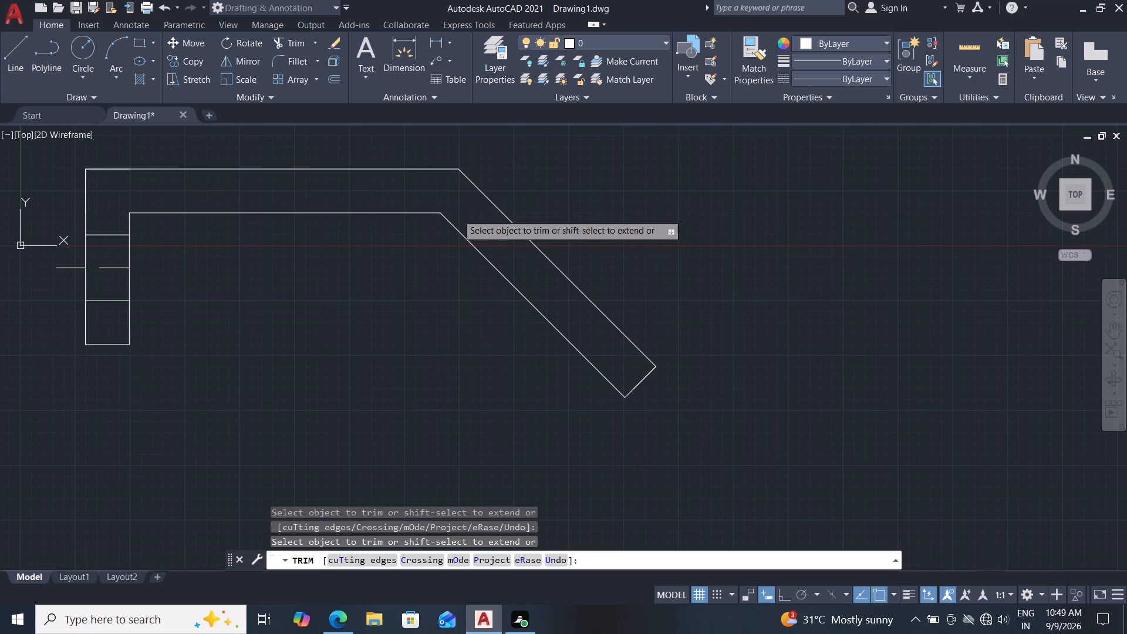
left_click(457, 214)
key("Escape")
key("Escape")
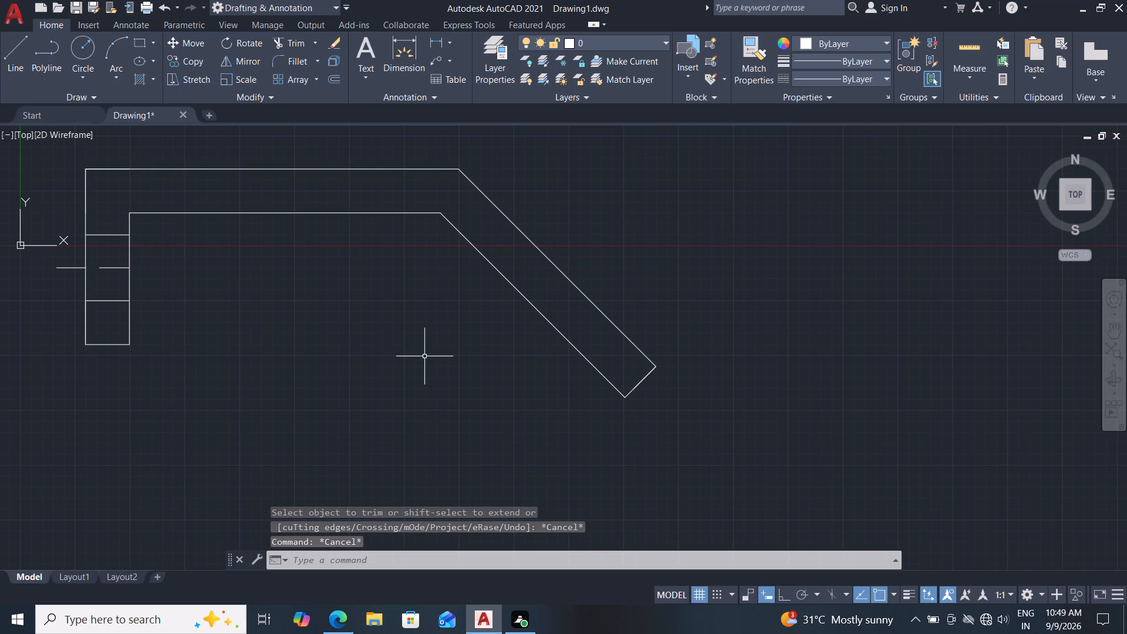
Add an aligned dimension to the sloping arm's short end line, placed just beyond the arm's end.
scroll(410, 333, "down", 1)
middle_click_drag(410, 332, 428, 332)
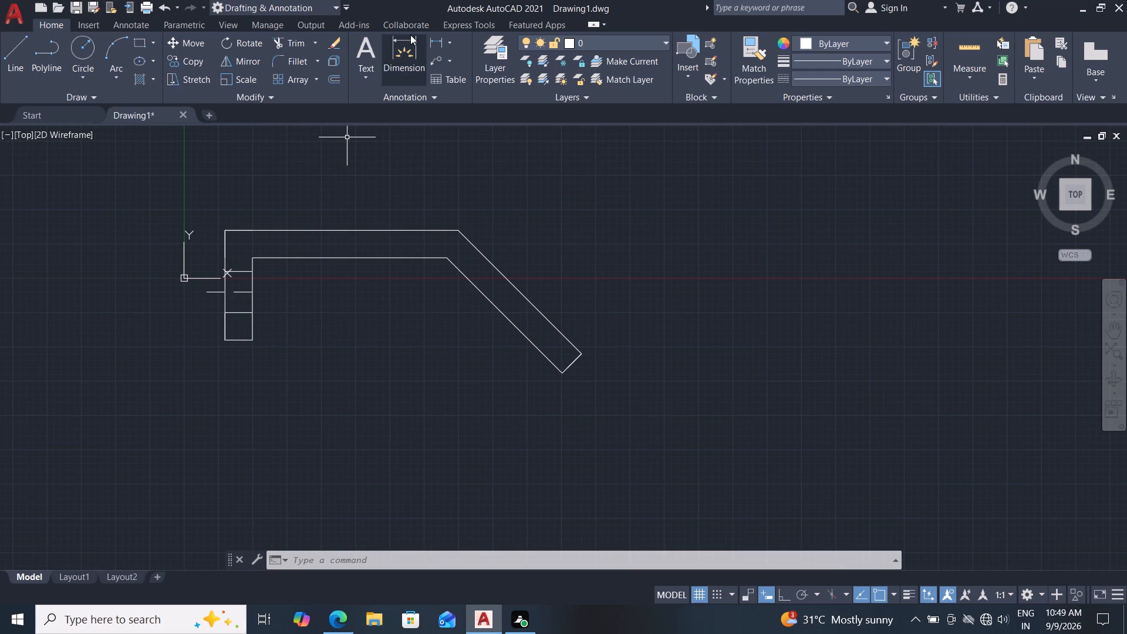
left_click(445, 44)
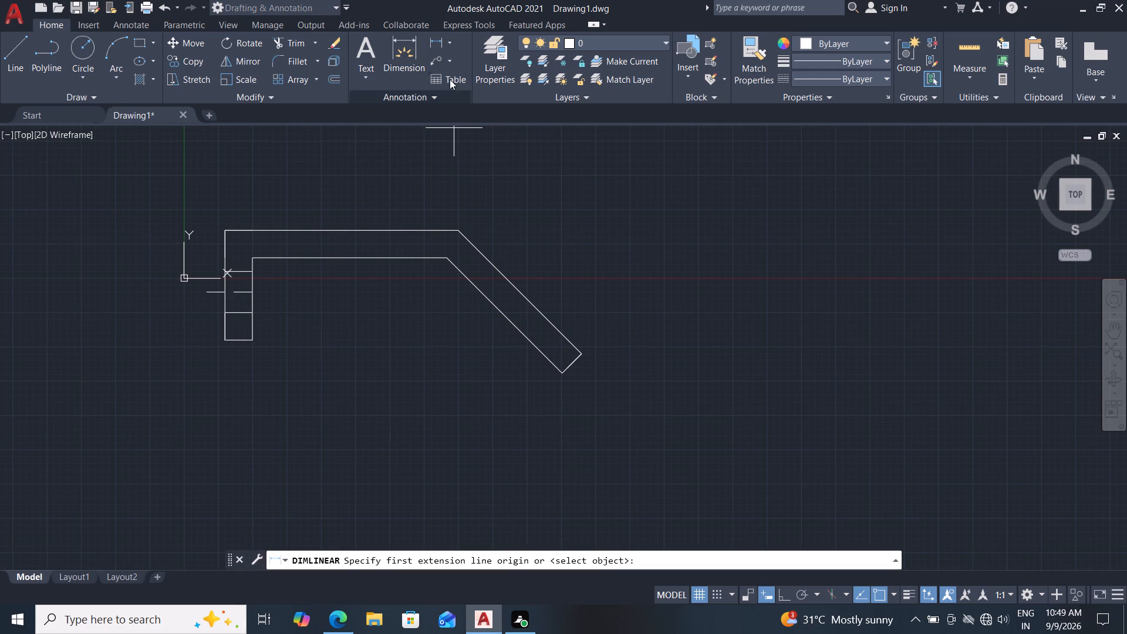
left_click(451, 40)
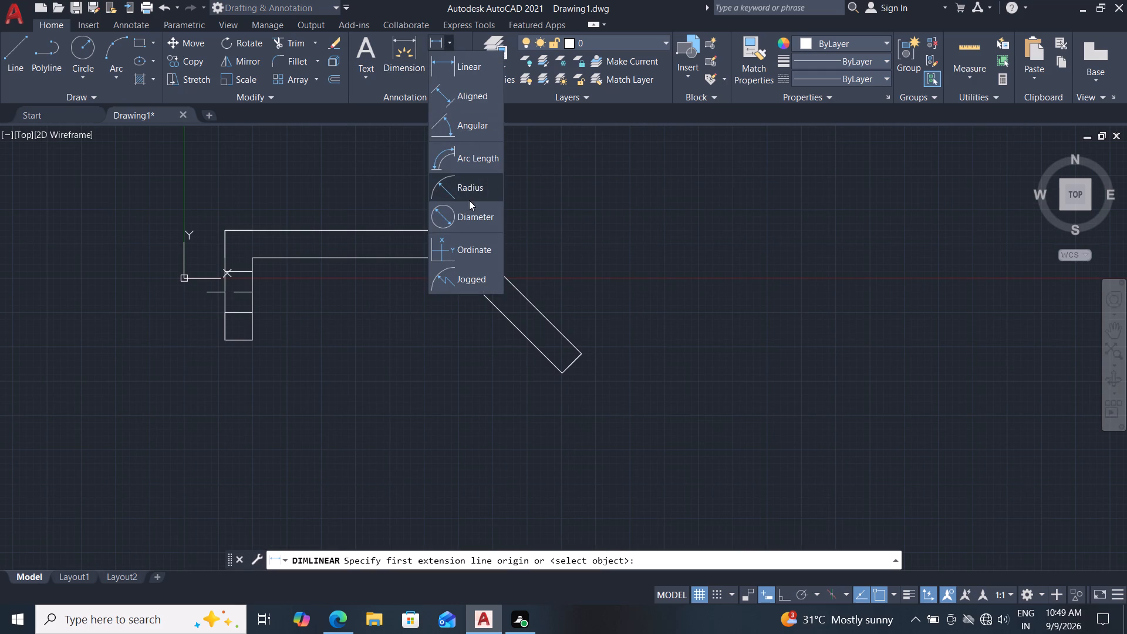
left_click(470, 103)
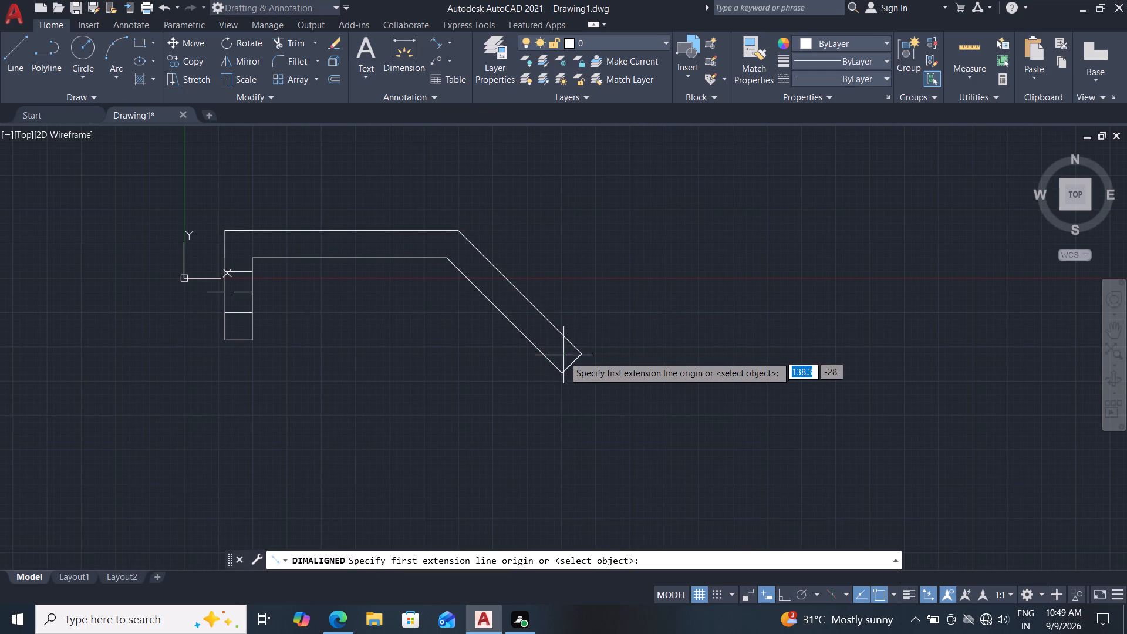
left_click(556, 374)
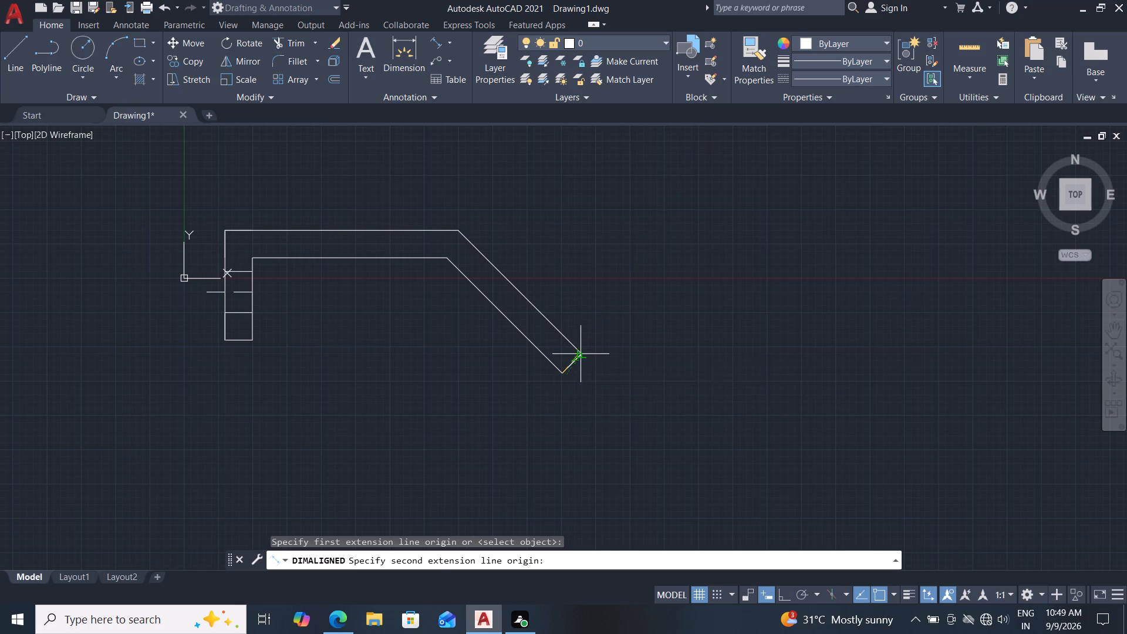
left_click(581, 354)
left_click(589, 376)
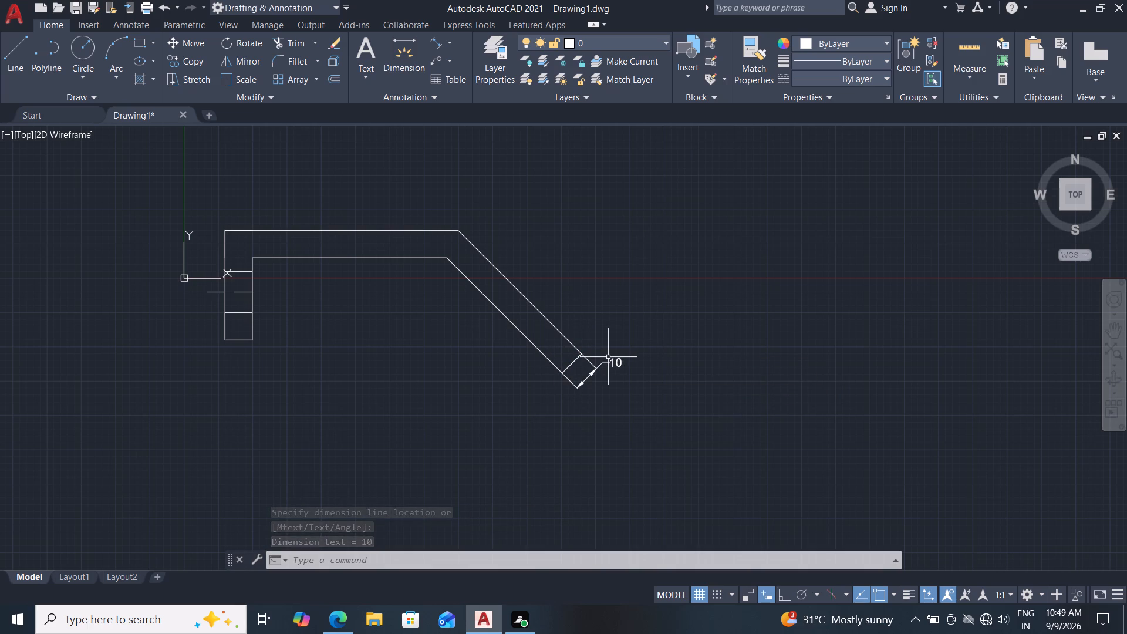
key("Escape")
key("Escape")
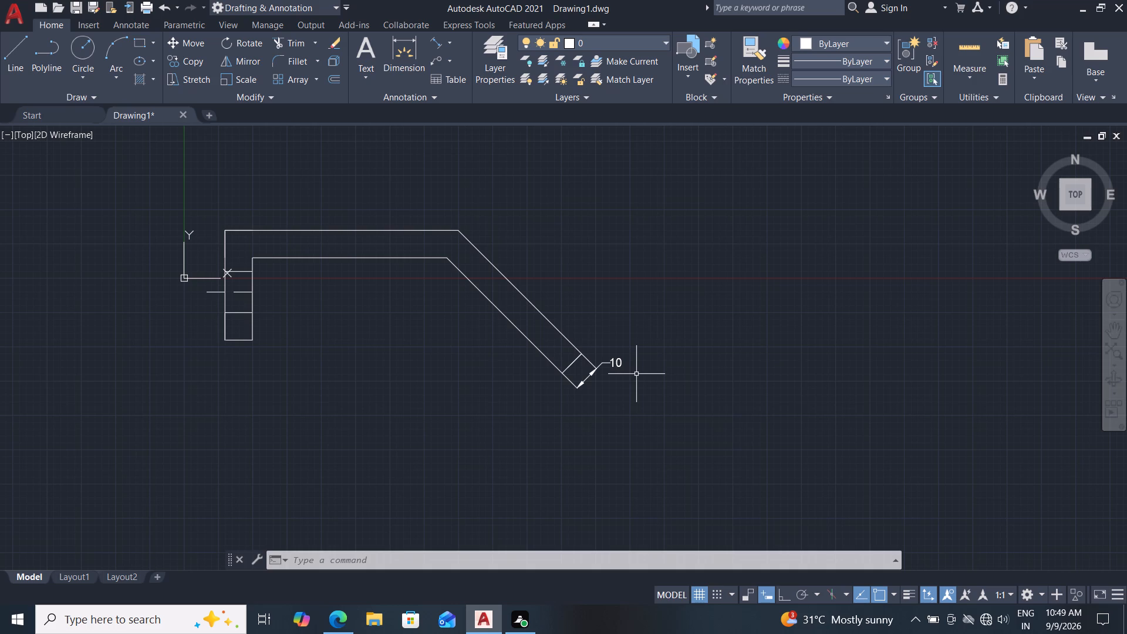
Offset the sloping arm's end line 10 mm up the arm three times in succession, each from the previous copy.
scroll(569, 386, "up", 2)
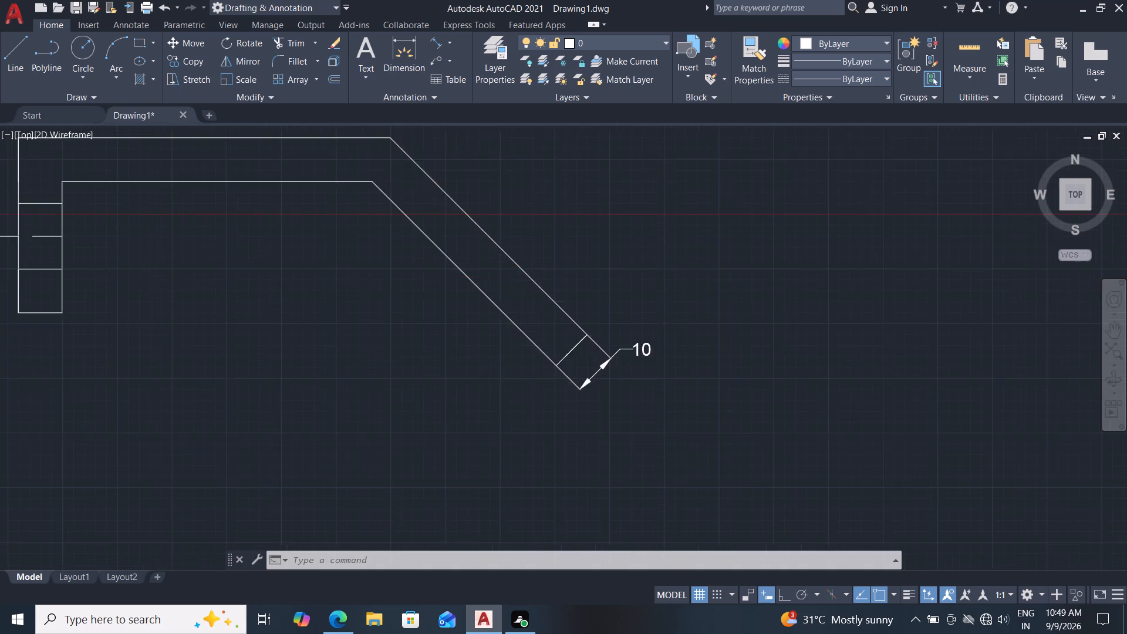
middle_click_drag(545, 388, 577, 477)
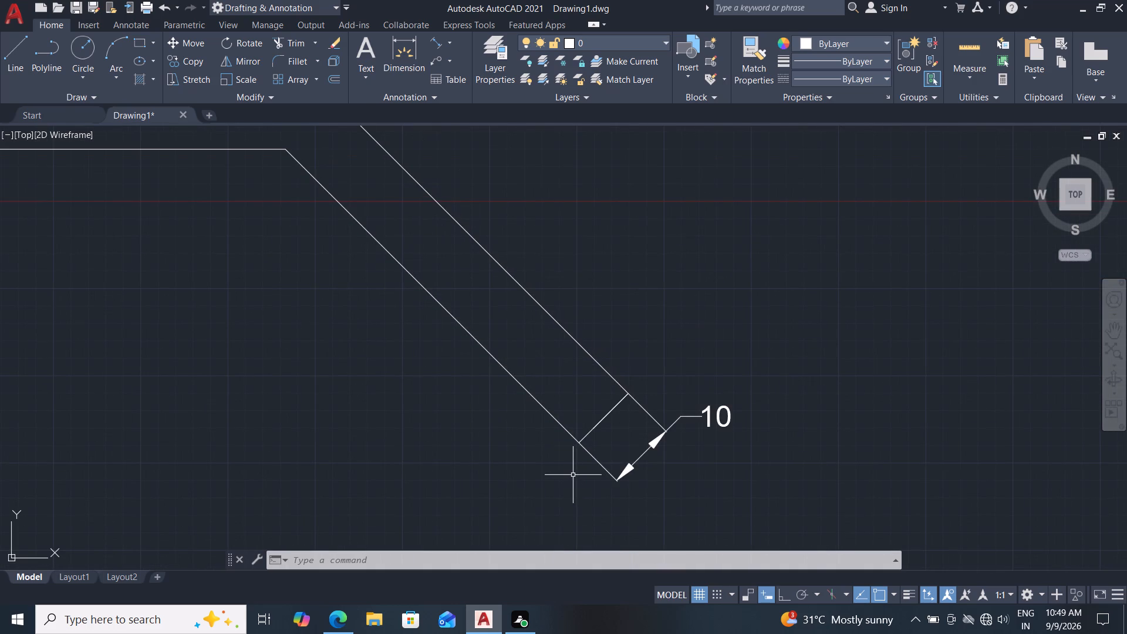
key("o")
key("Return")
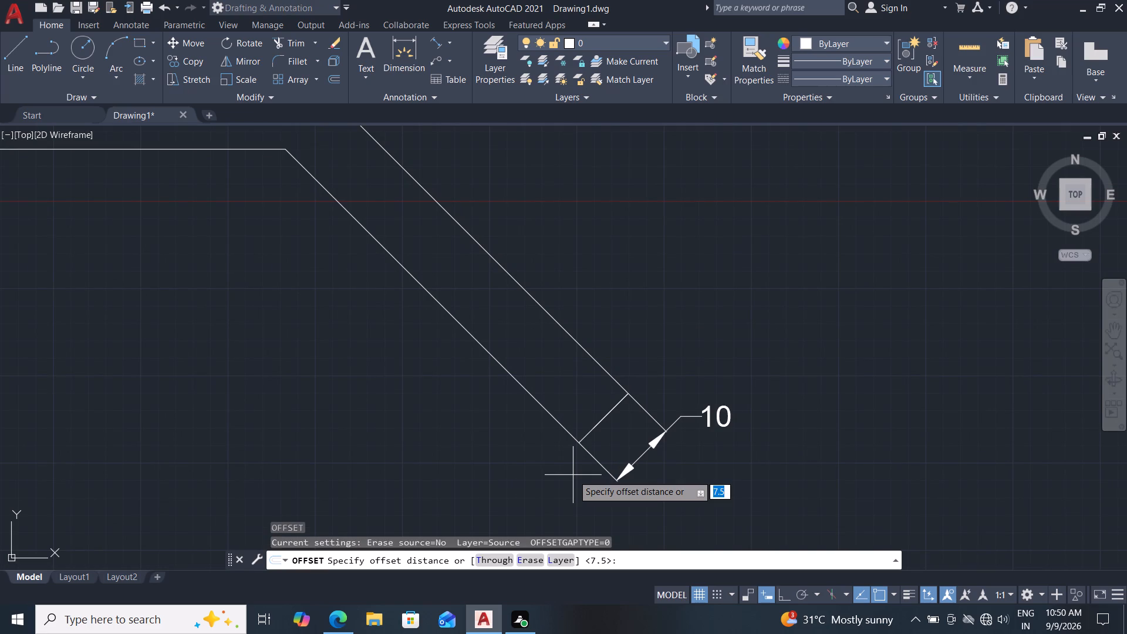
type("10")
key("Return")
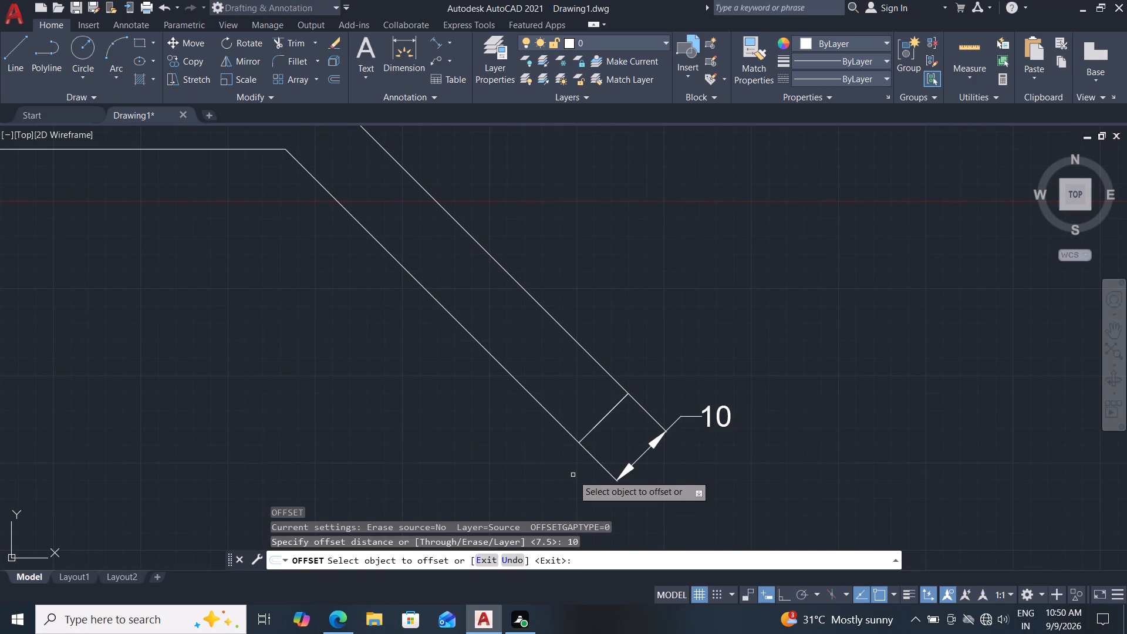
left_click_drag(606, 417, 598, 406)
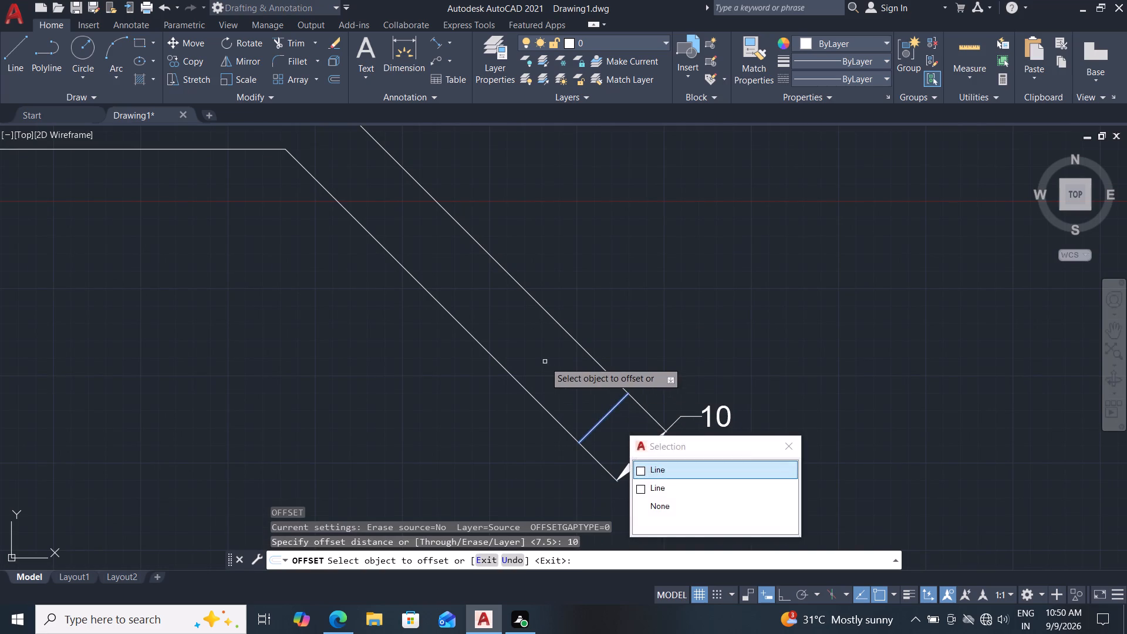
left_click(664, 473)
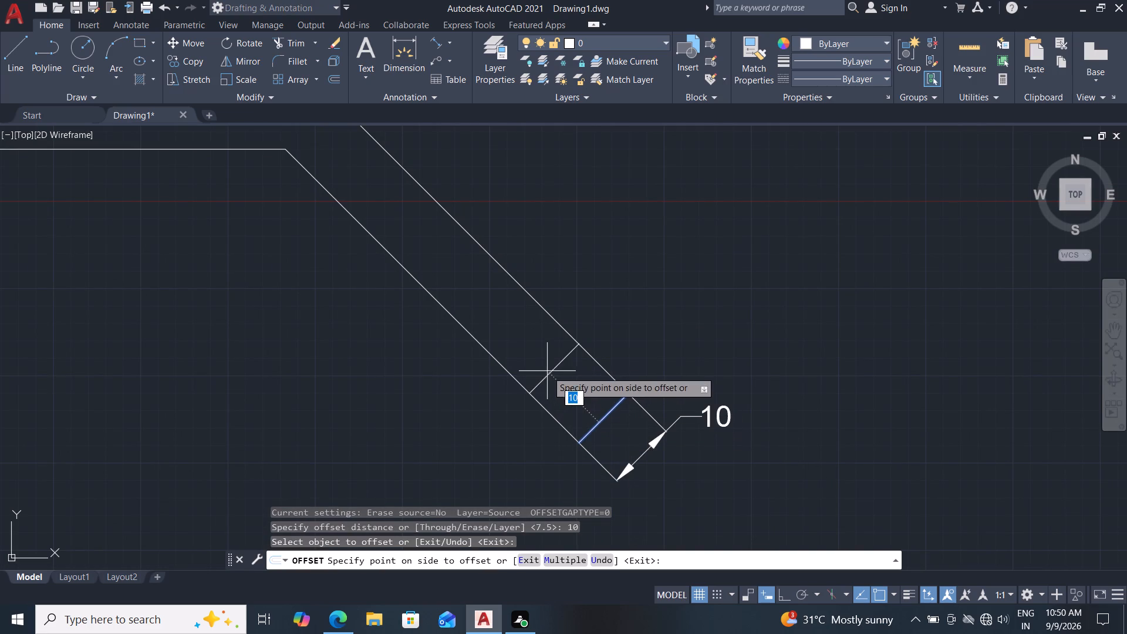
left_click(544, 368)
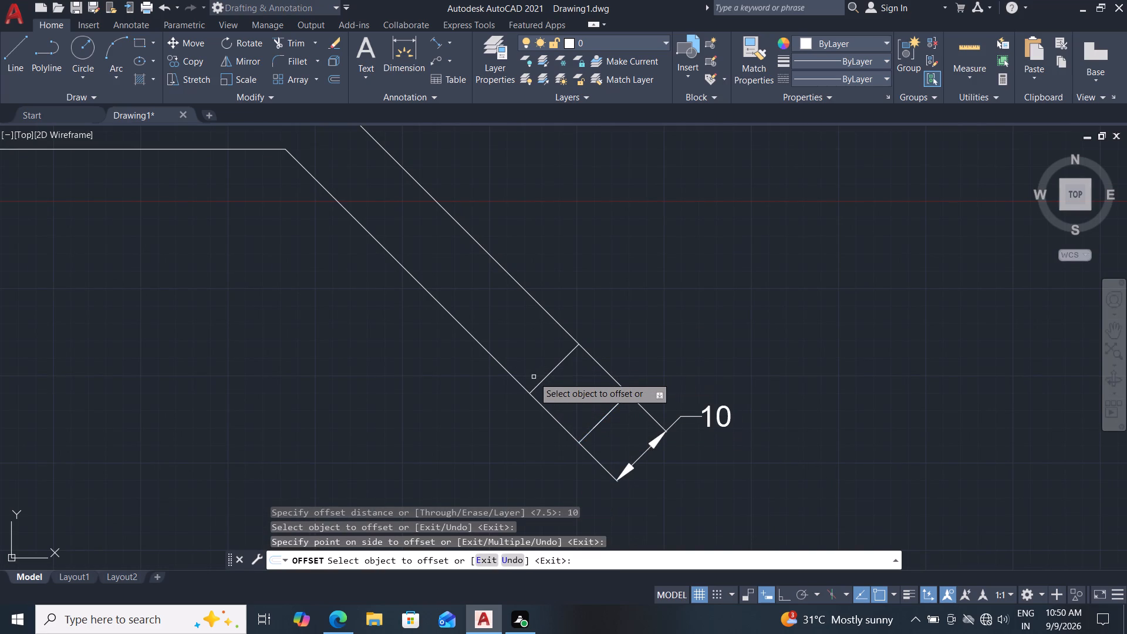
left_click(549, 373)
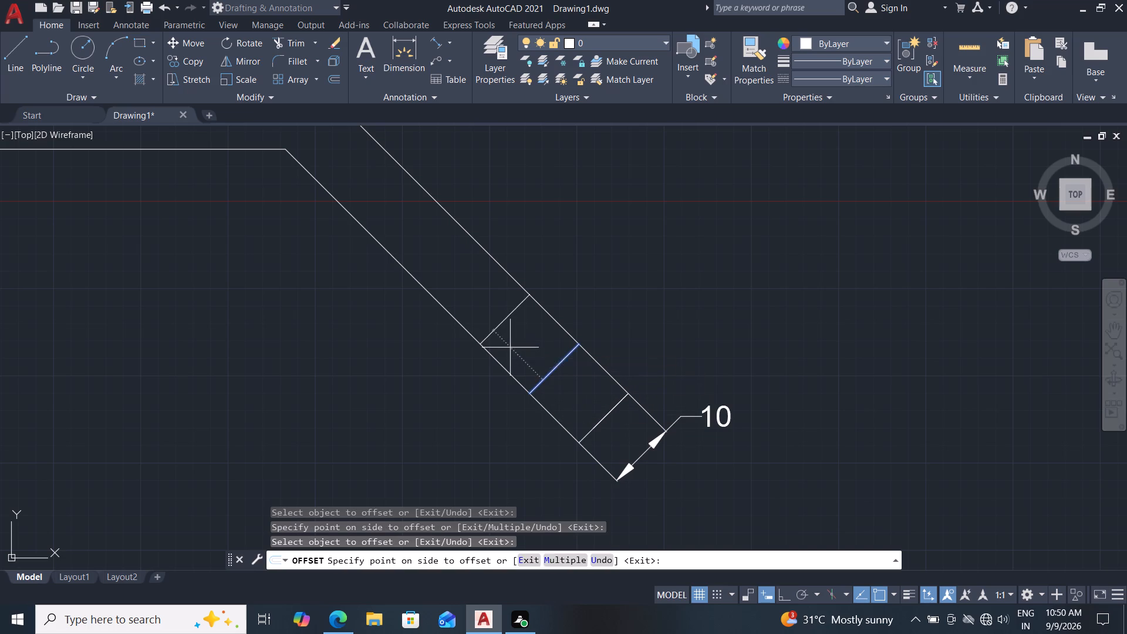
left_click(510, 348)
left_click(502, 322)
left_click(482, 302)
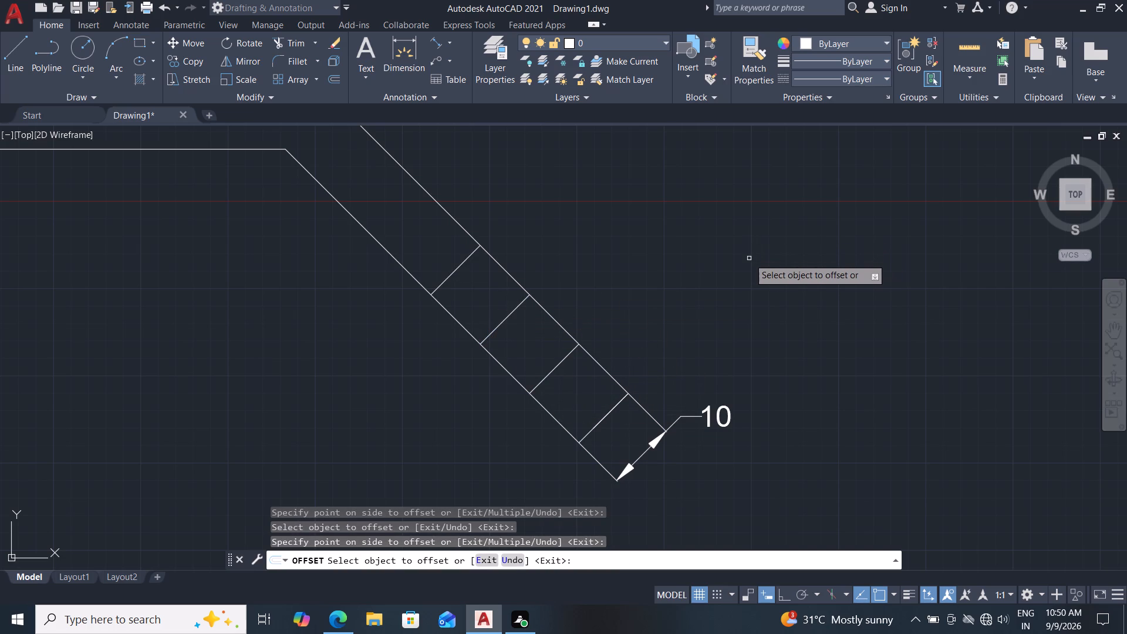
key("Escape")
key("Escape")
scroll(738, 265, "down", 2)
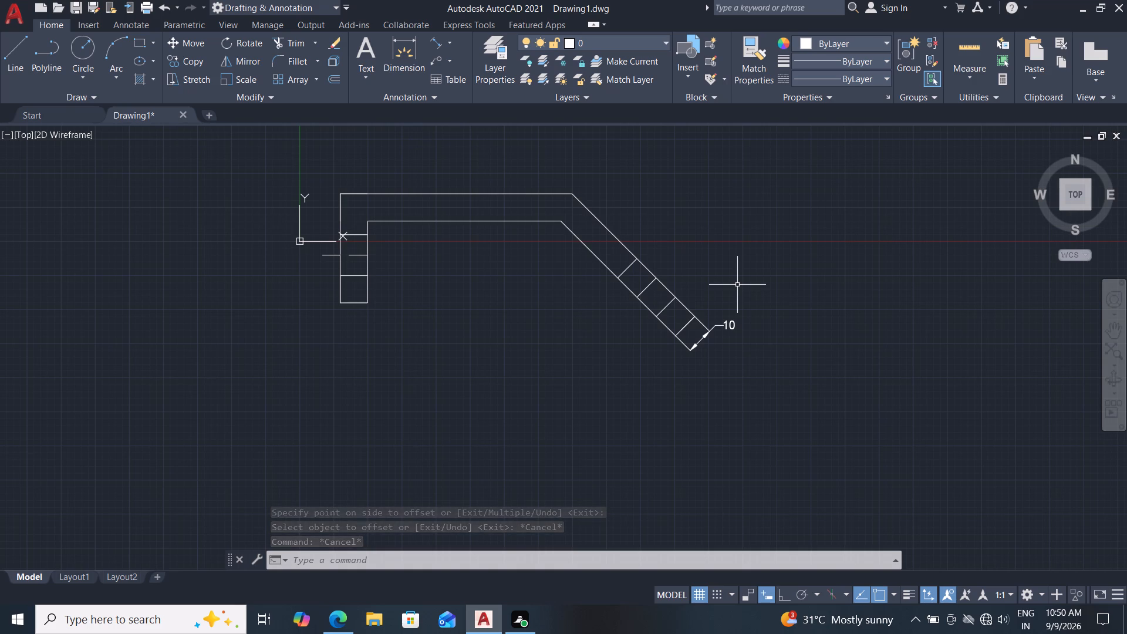
Delete the three offset cross lines on the sloping arm, keeping its end line.
scroll(680, 343, "up", 2)
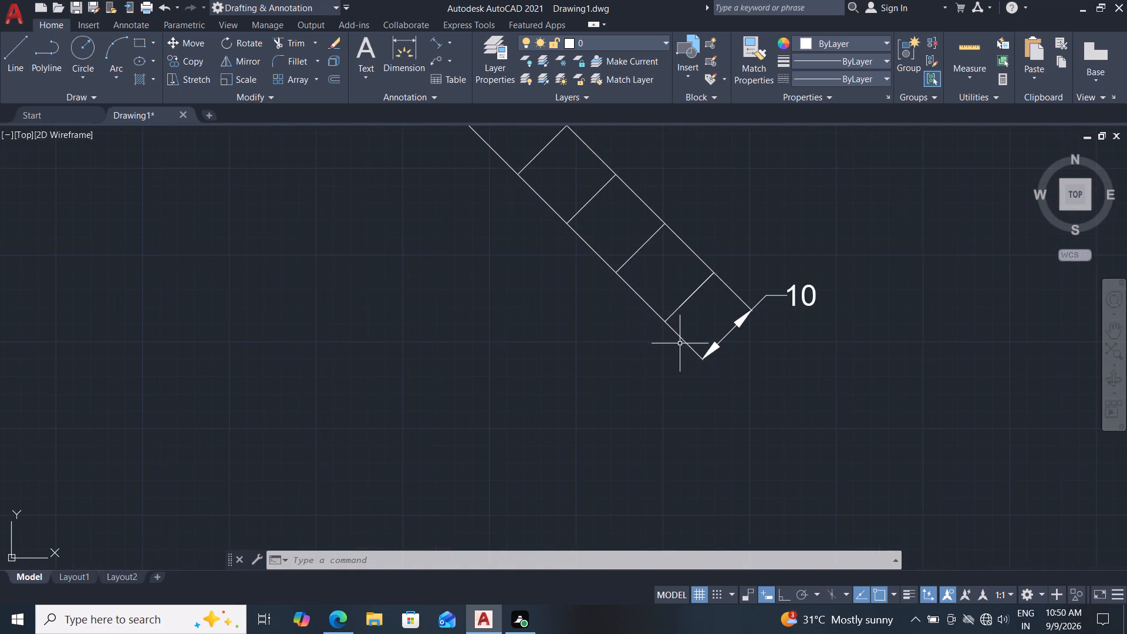
middle_click_drag(657, 344, 697, 409)
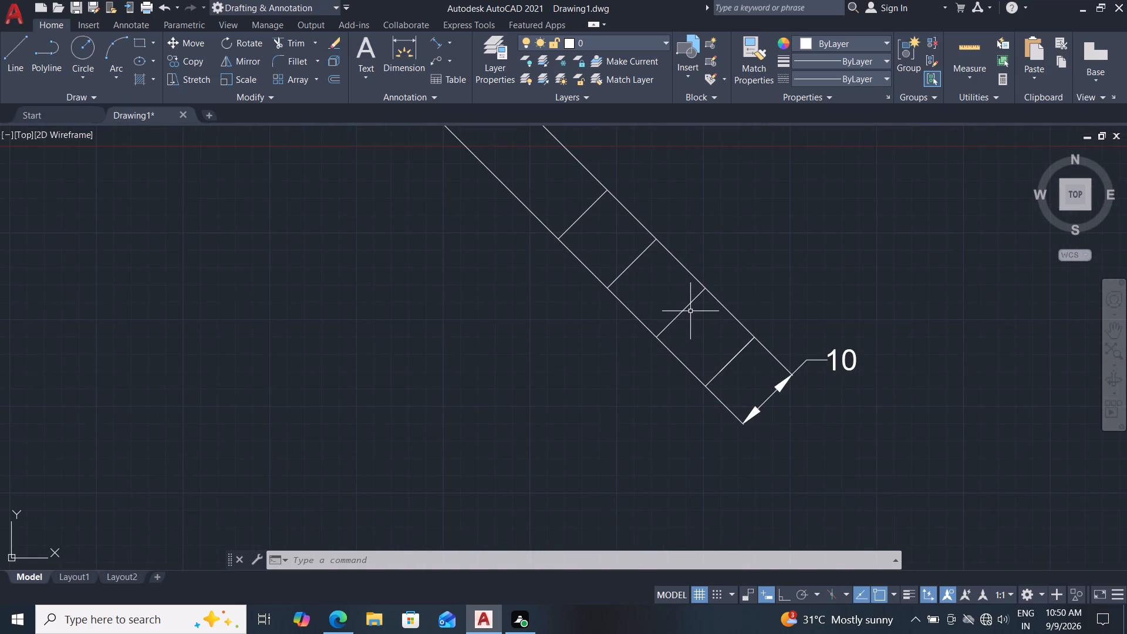
left_click(684, 306)
left_click(628, 265)
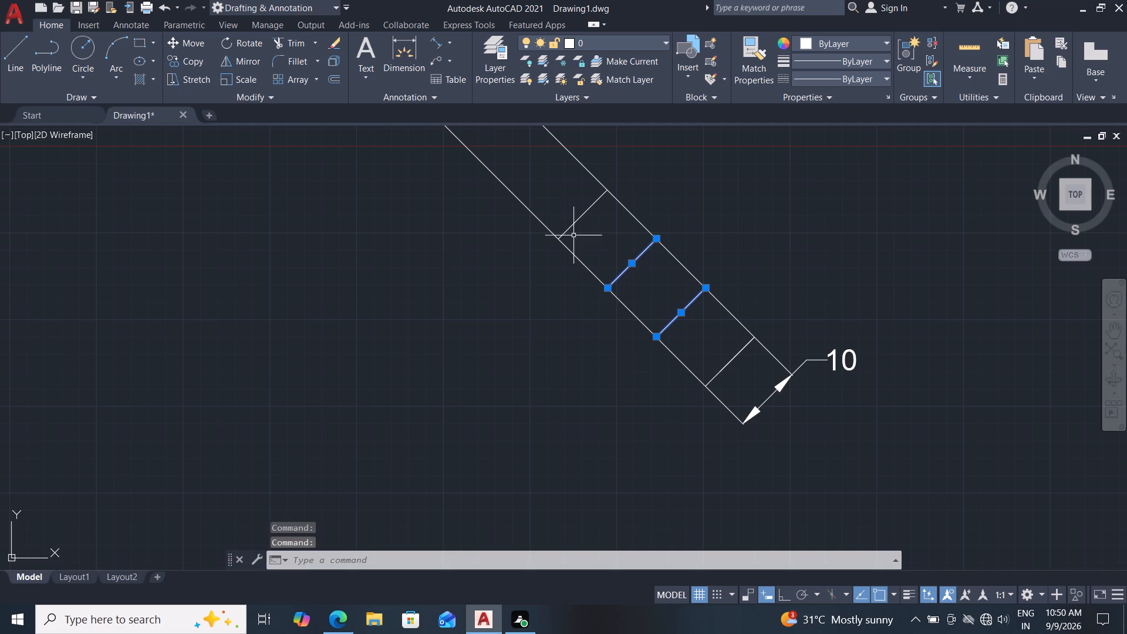
left_click(569, 226)
key("Delete")
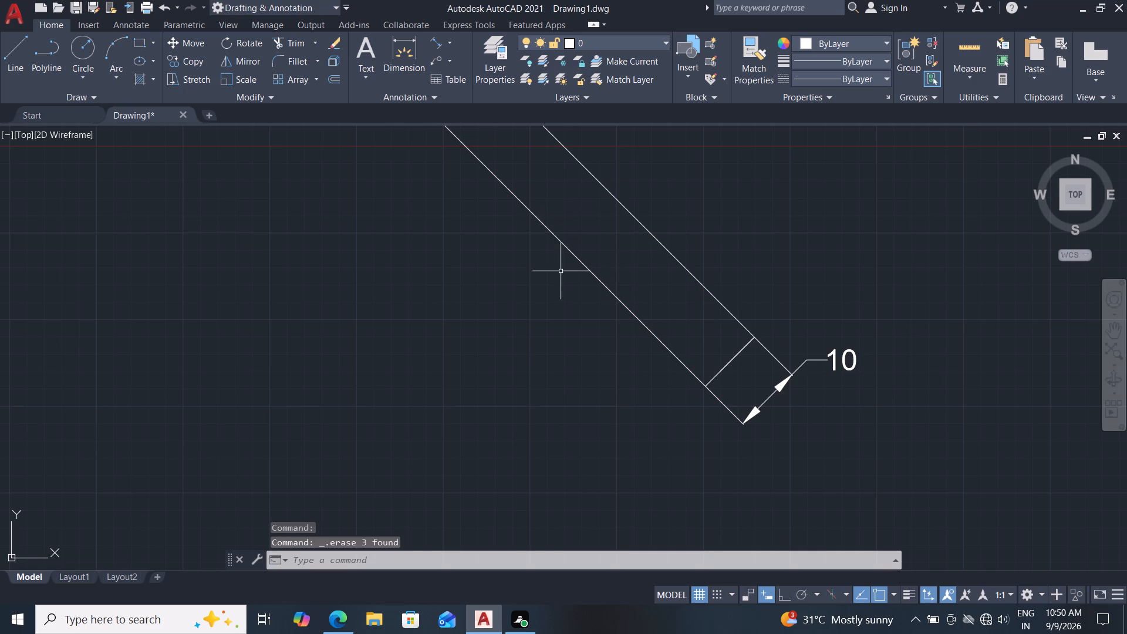
Offset the sloping arm's end line 20 mm up the arm.
key("o")
key("Return")
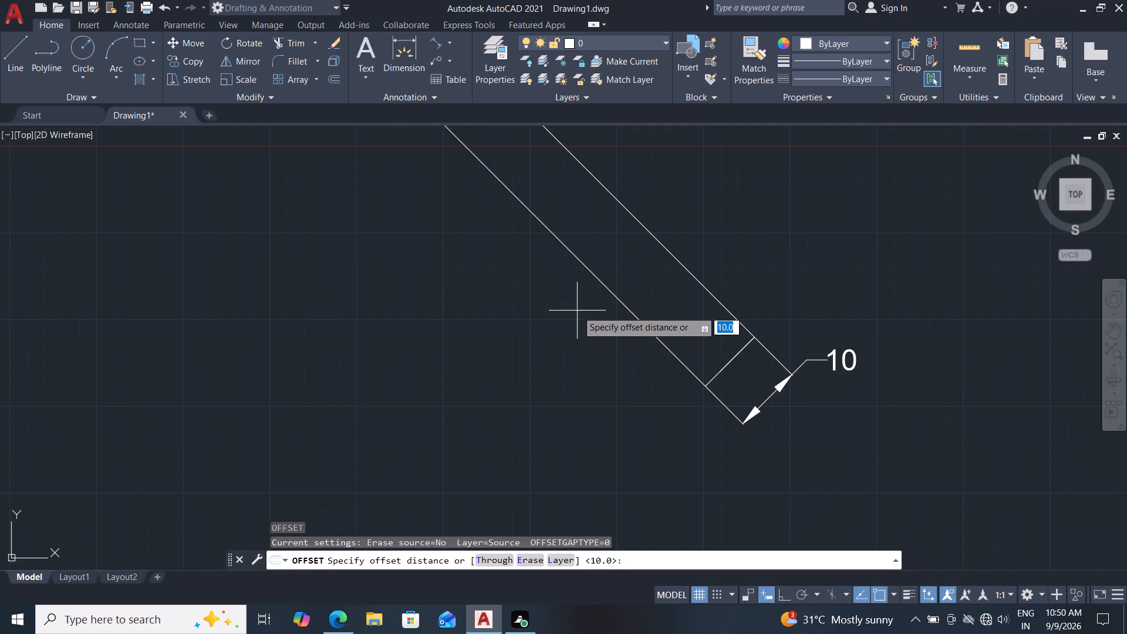
key("Return")
left_click_drag(729, 362, 713, 354)
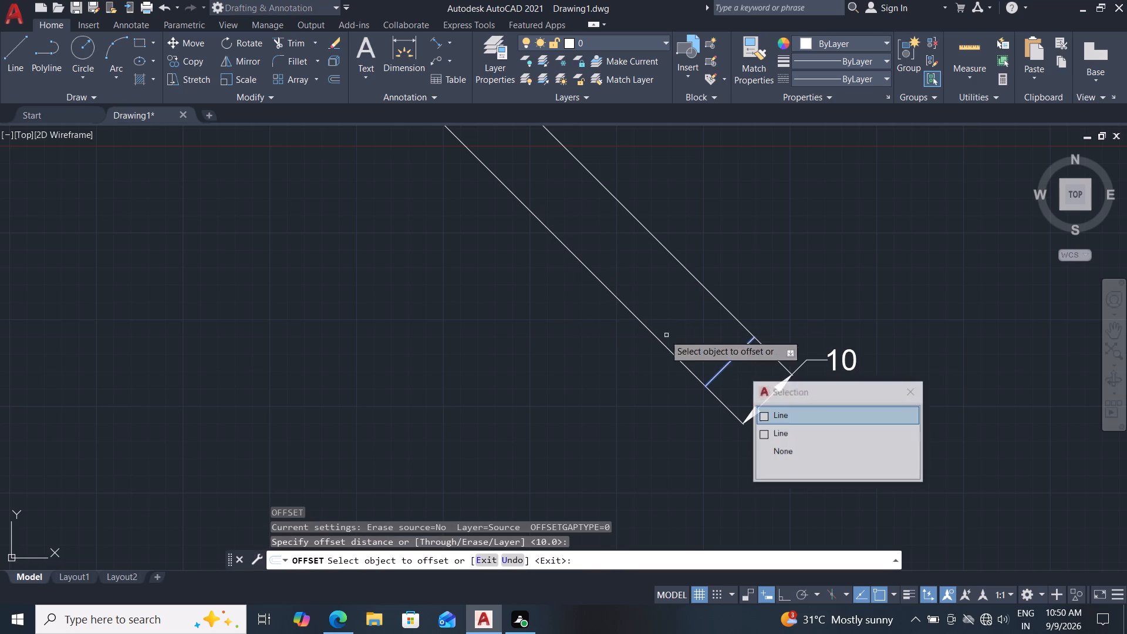
left_click(785, 413)
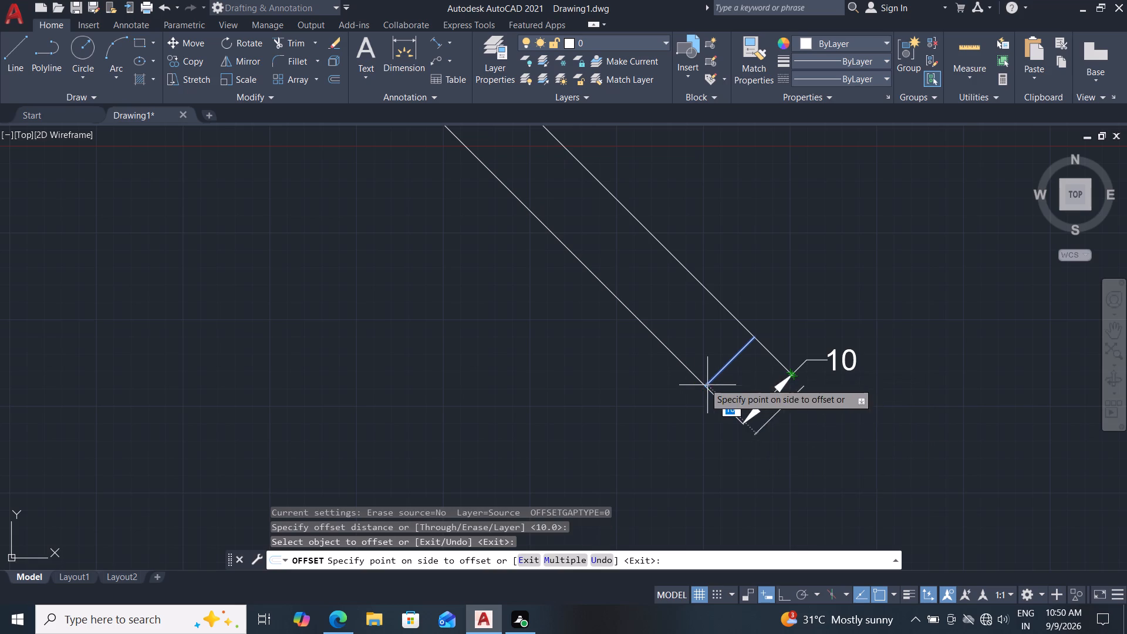
type("20")
key("Return")
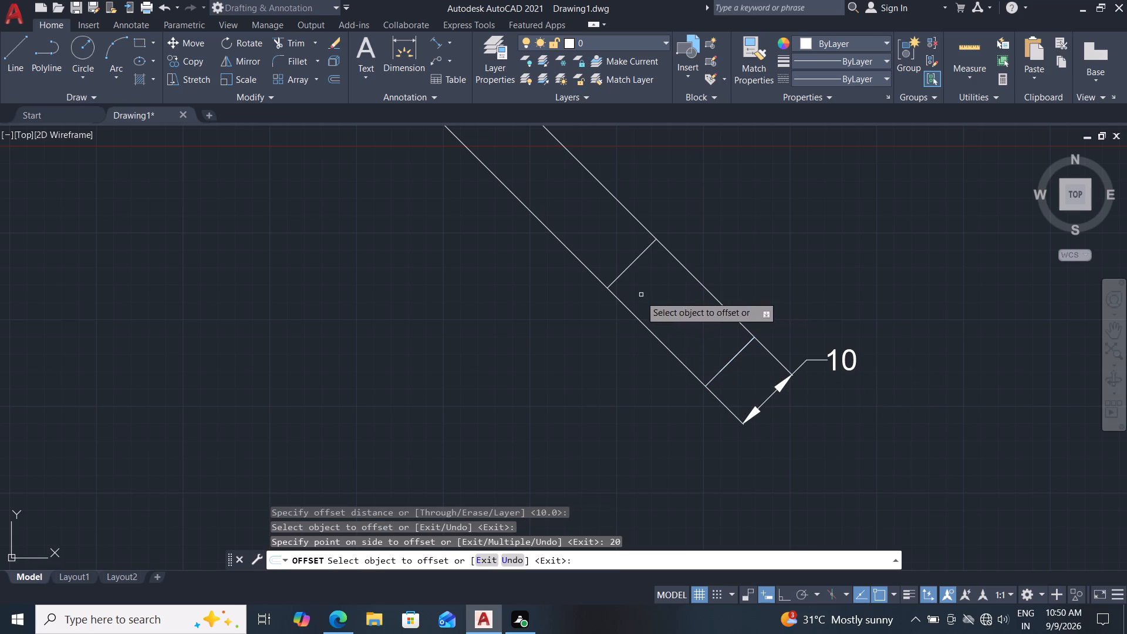
Offset the new cross line 10 mm up the arm twice in succession, the second from the first copy.
middle_click_drag(569, 365, 606, 427)
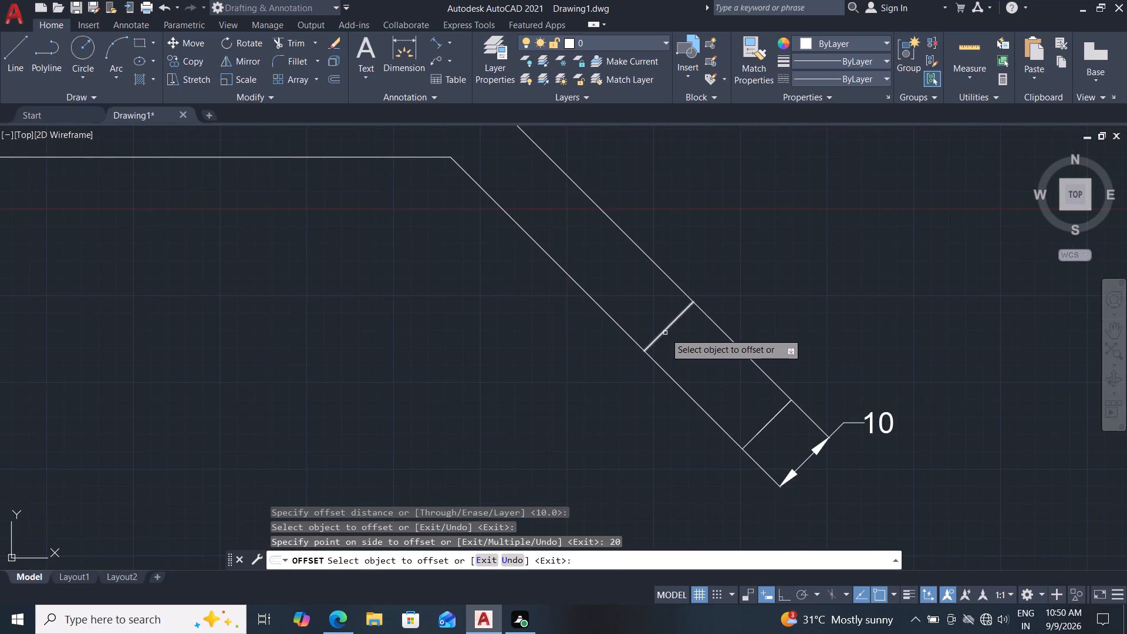
left_click(665, 333)
key("Return")
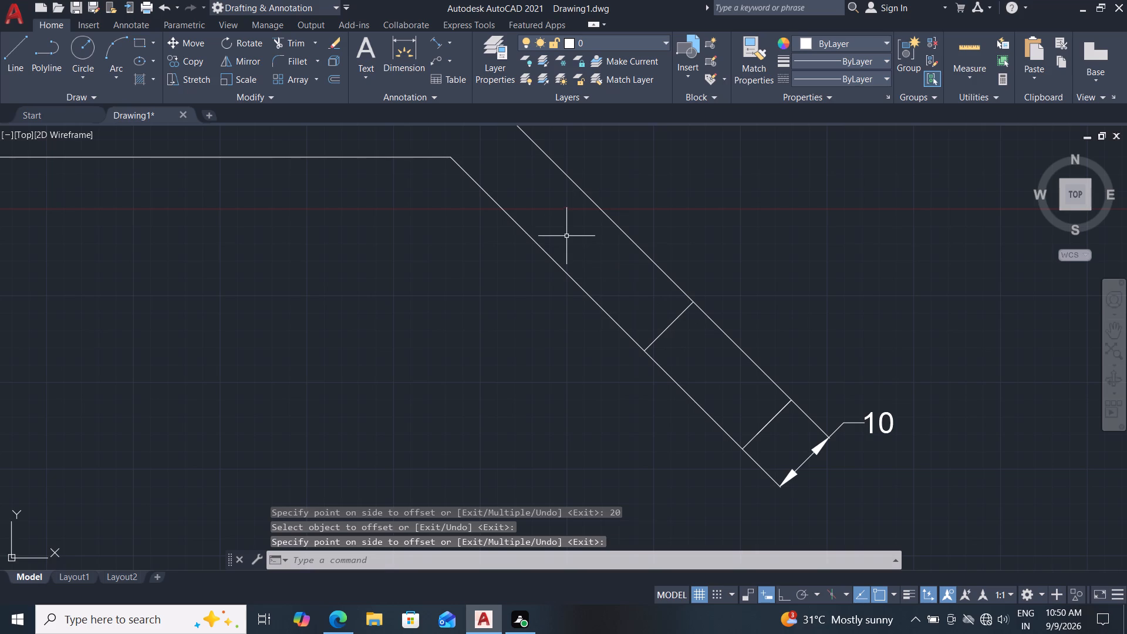
key("o")
key("Return")
key("Return")
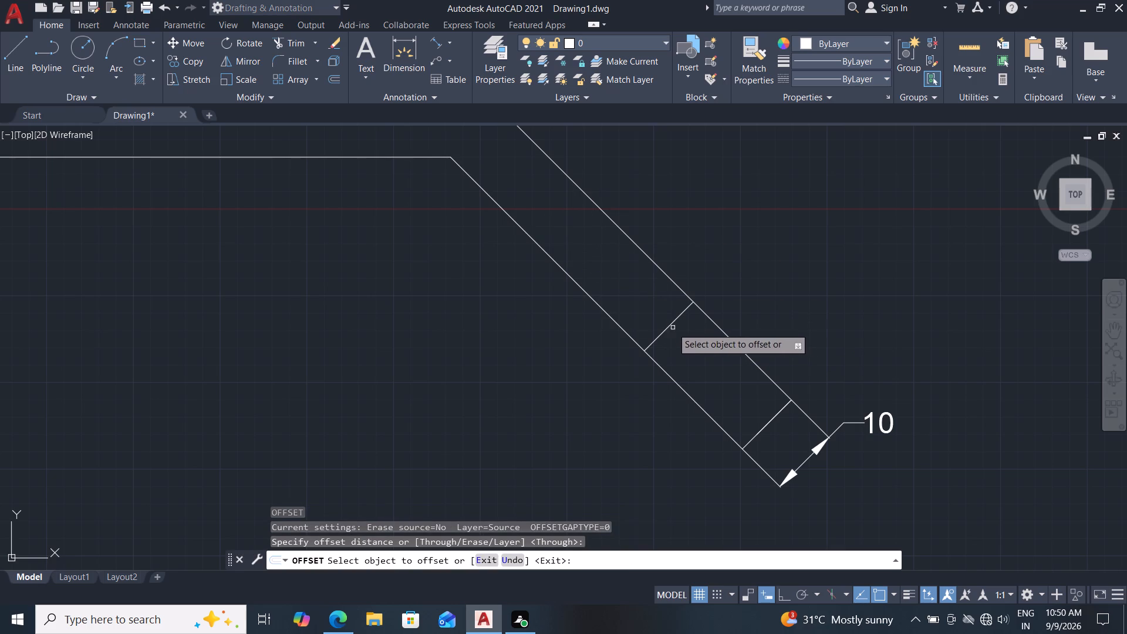
left_click_drag(666, 325, 661, 320)
type("10")
key("Return")
left_click(617, 278)
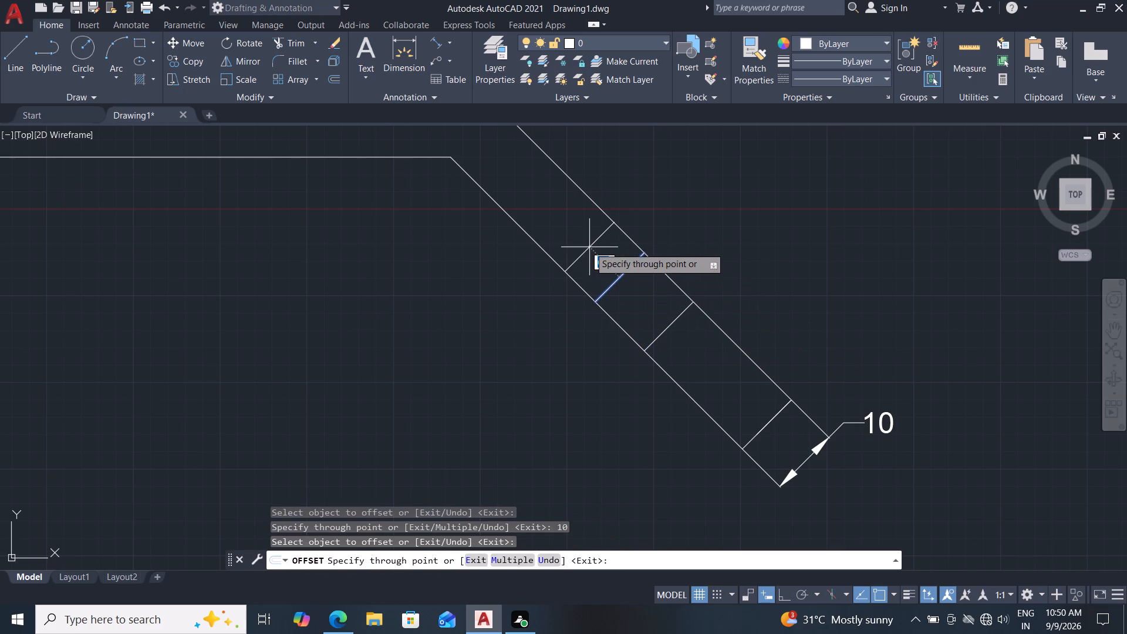
type("10")
key("Return")
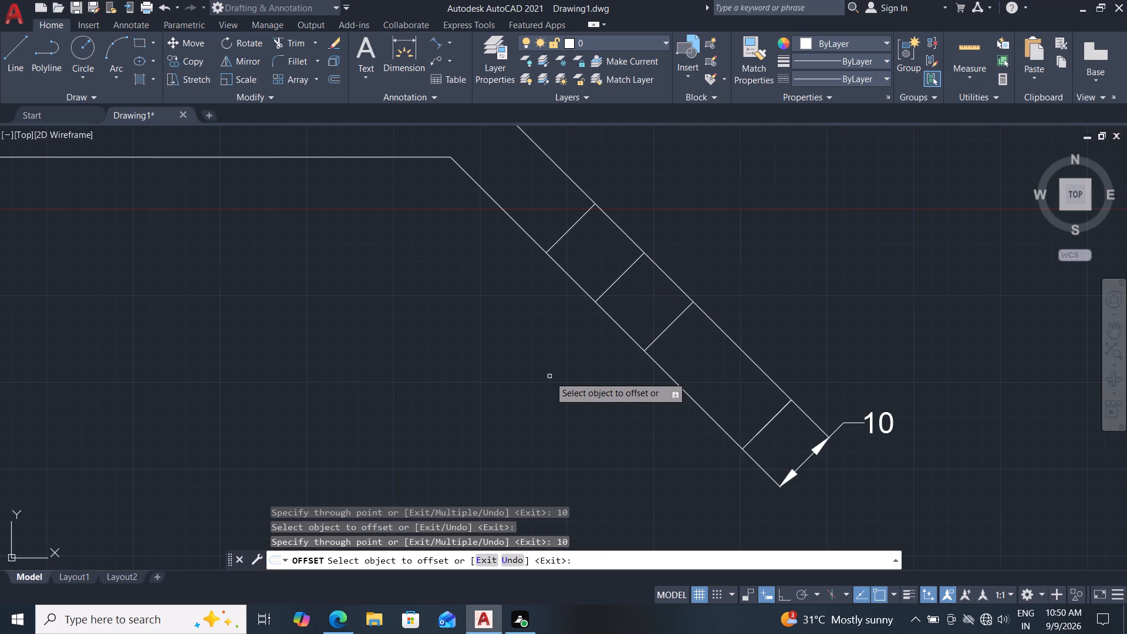
key("Escape")
key("Escape")
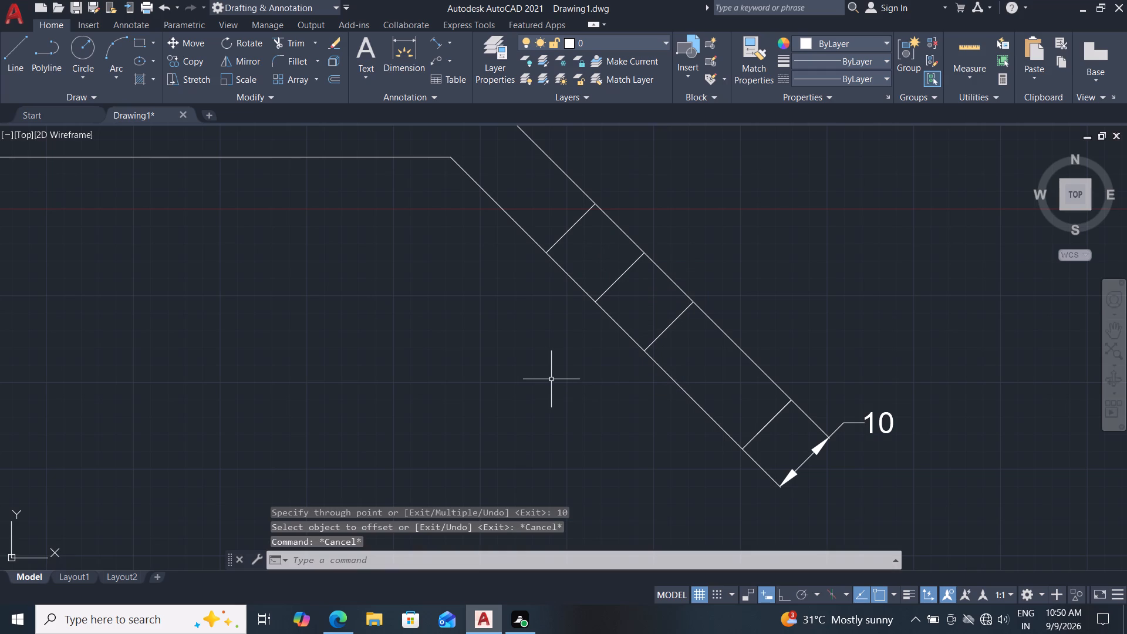
Stretch both ends of the middle cross line past the arm's edges, the lower end by about 7 mm, keeping its 45° direction.
scroll(554, 379, "down", 3)
scroll(555, 381, "up", 2)
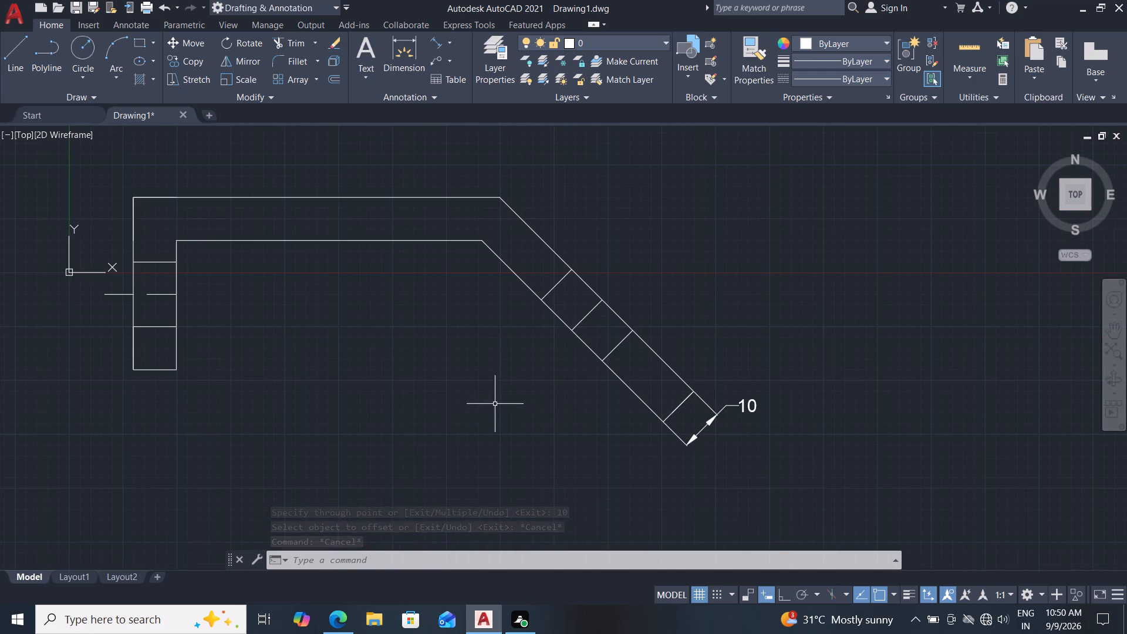
middle_click_drag(495, 404, 541, 402)
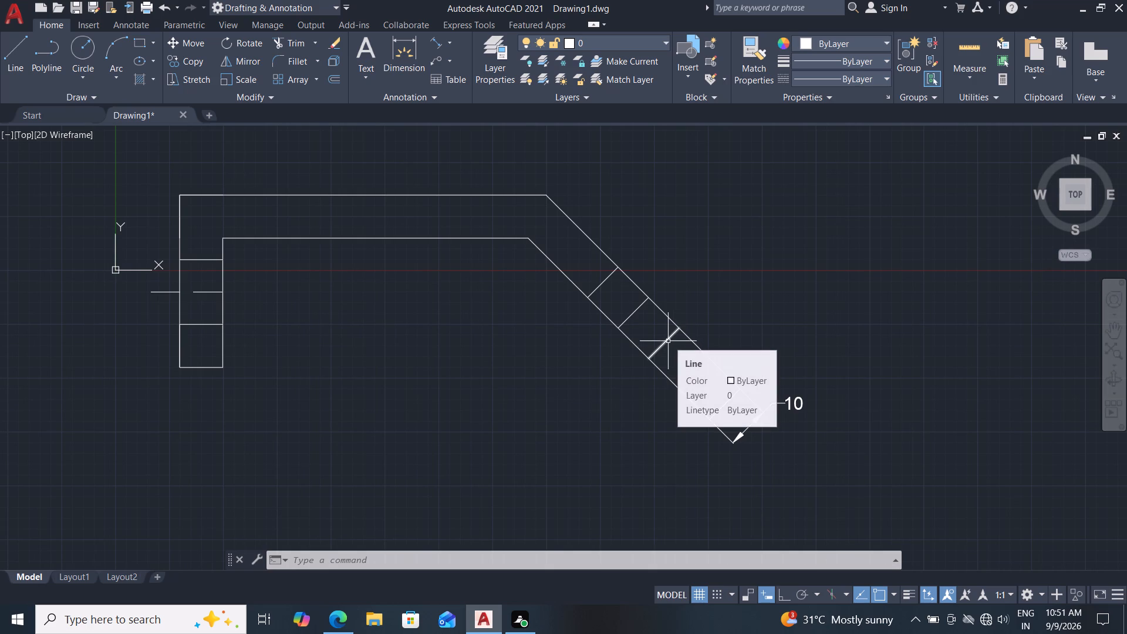
left_click(634, 308)
left_click(619, 328)
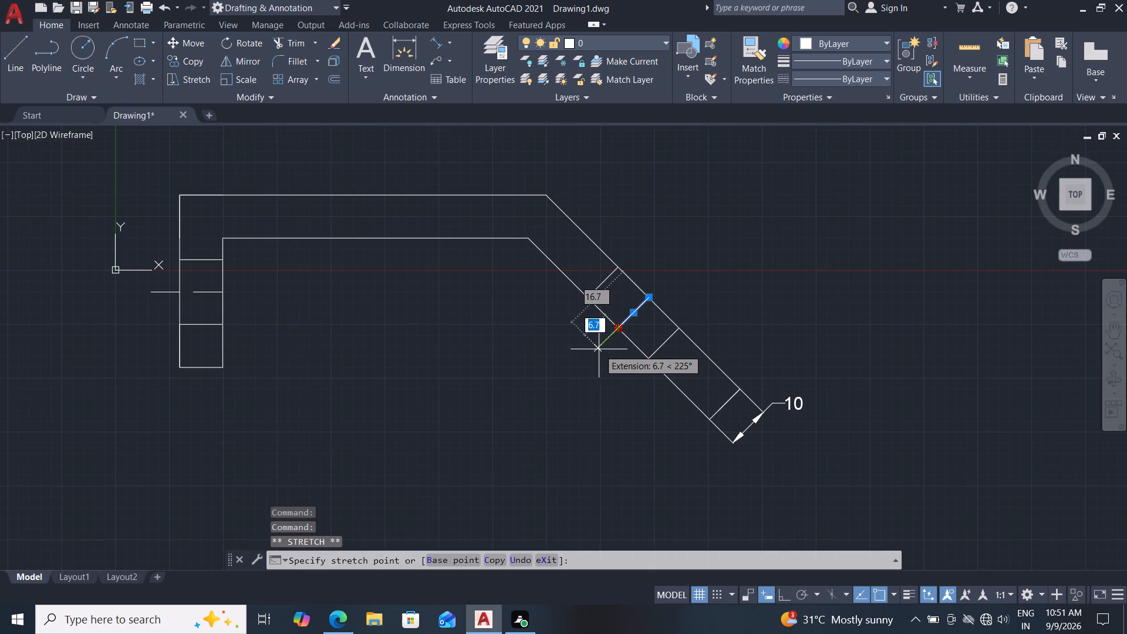
left_click(599, 349)
left_click(652, 299)
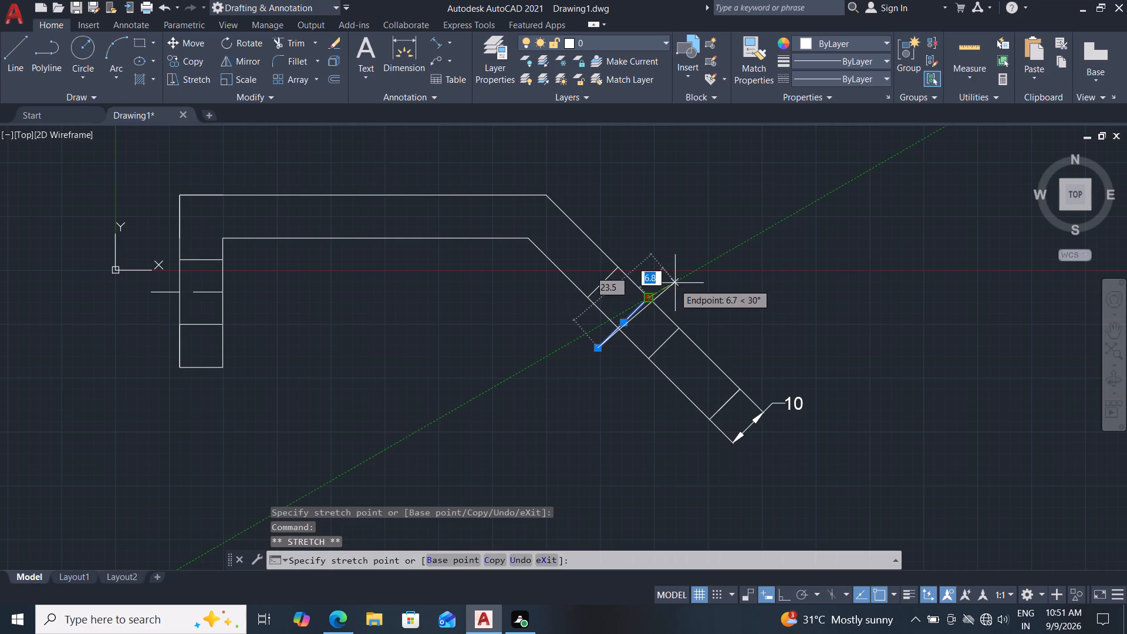
left_click(677, 267)
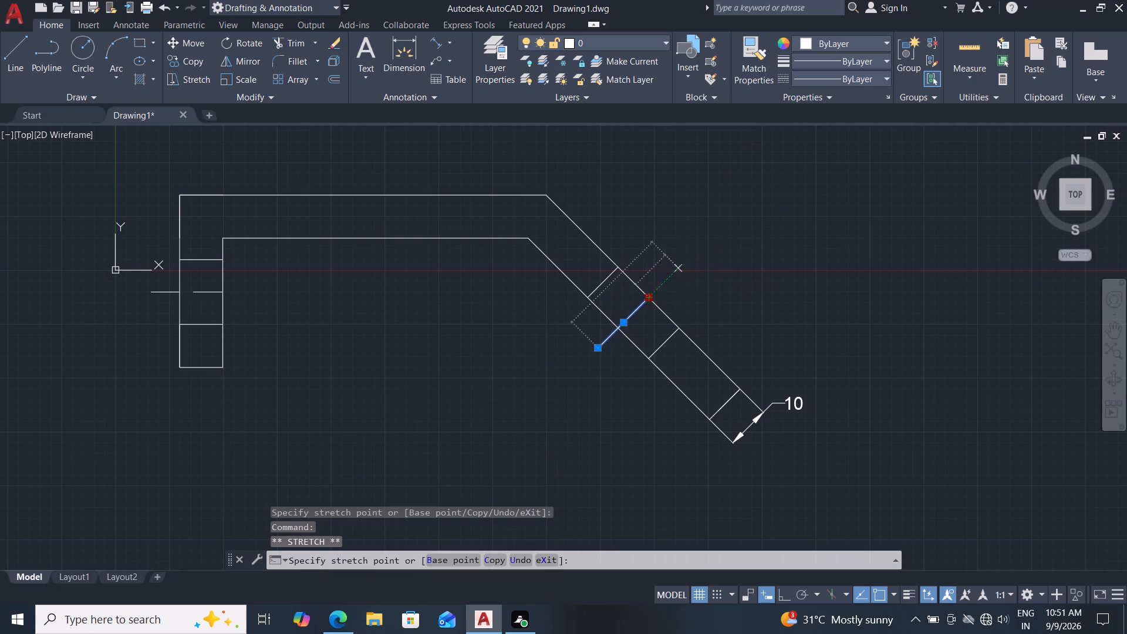
key("Escape")
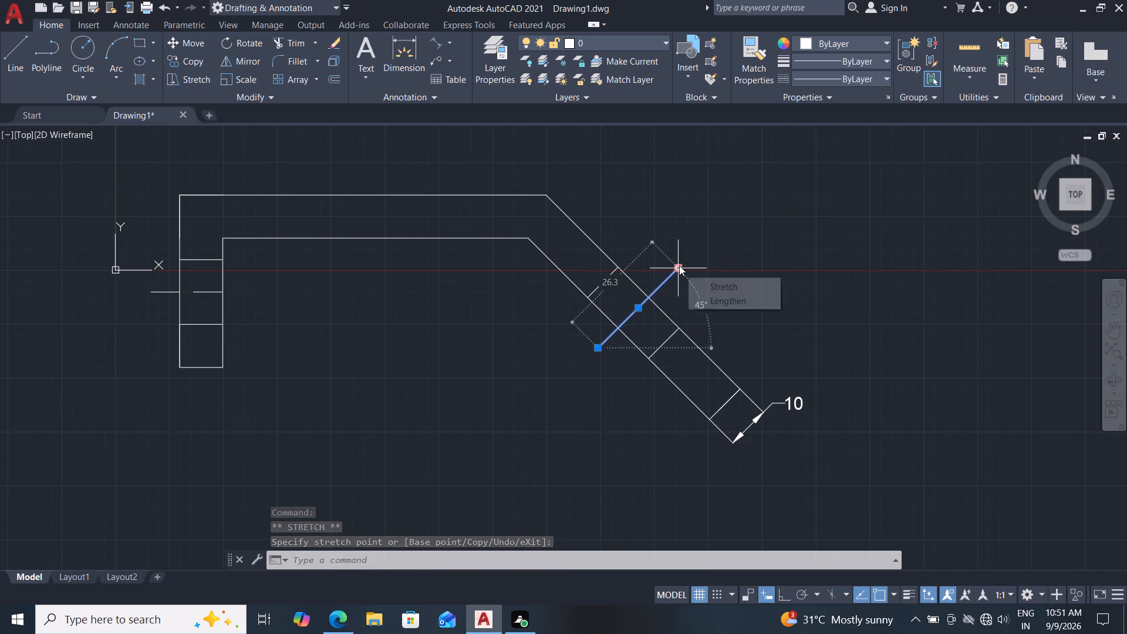
left_click(679, 265)
left_click(664, 283)
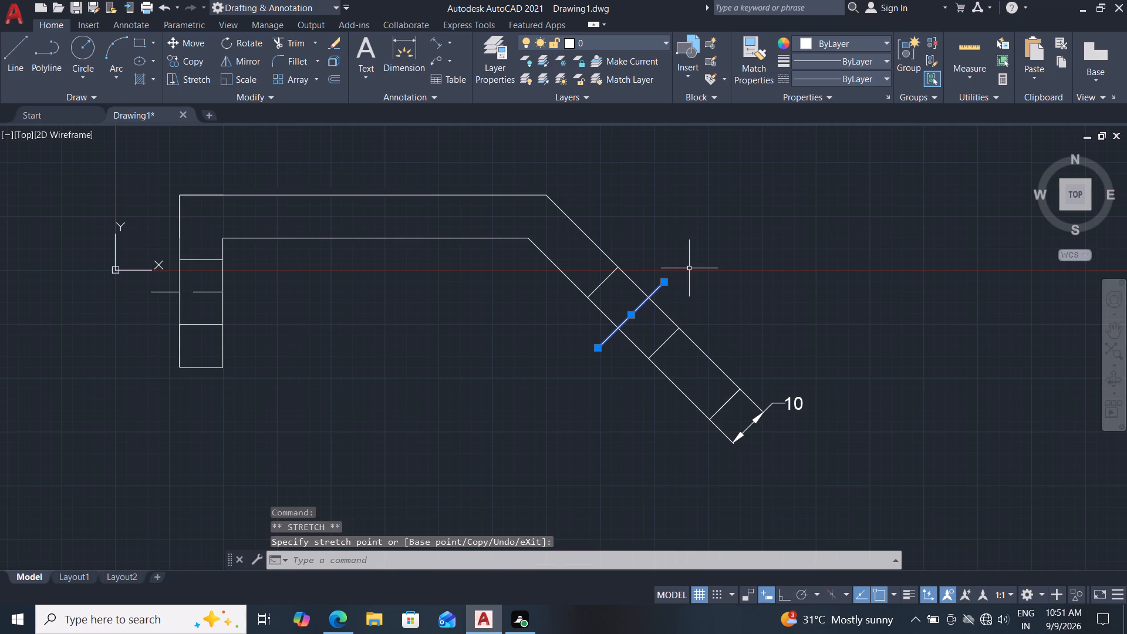
key("Escape")
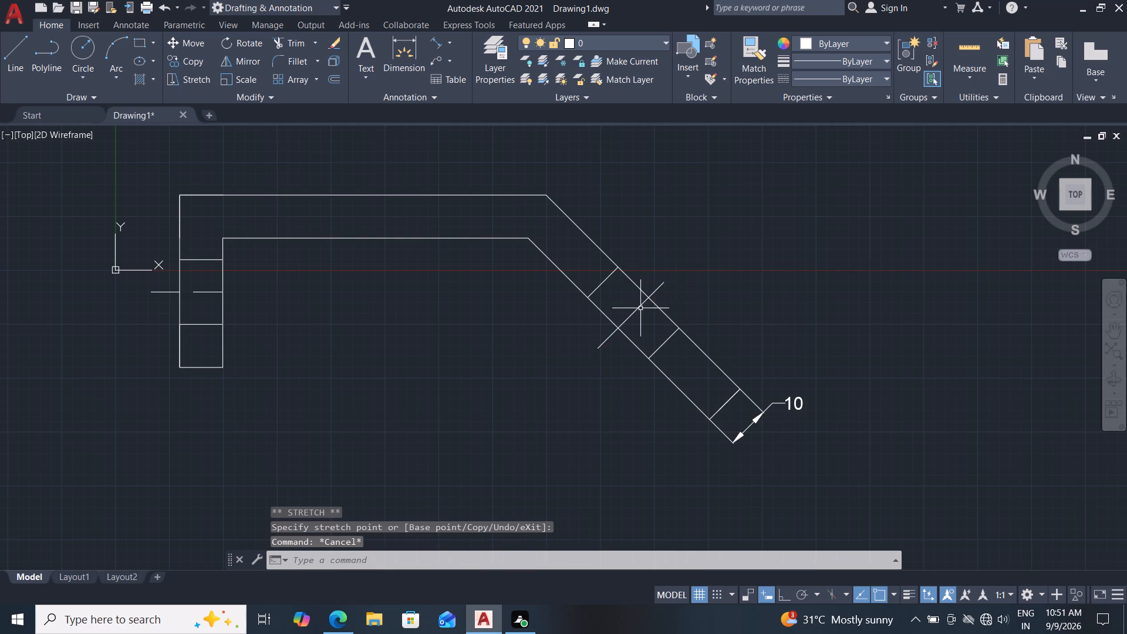
Set the linetype of the extended middle cross line on the sloping arm to ACAD_ISO03W100.
left_click(640, 308)
left_click(874, 80)
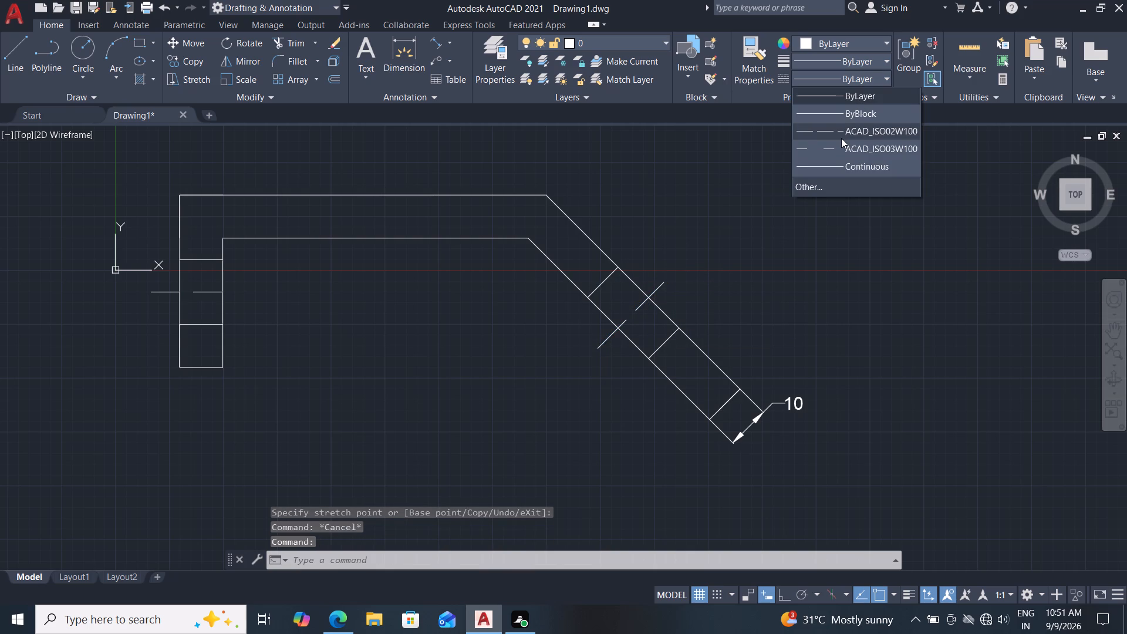
left_click(839, 140)
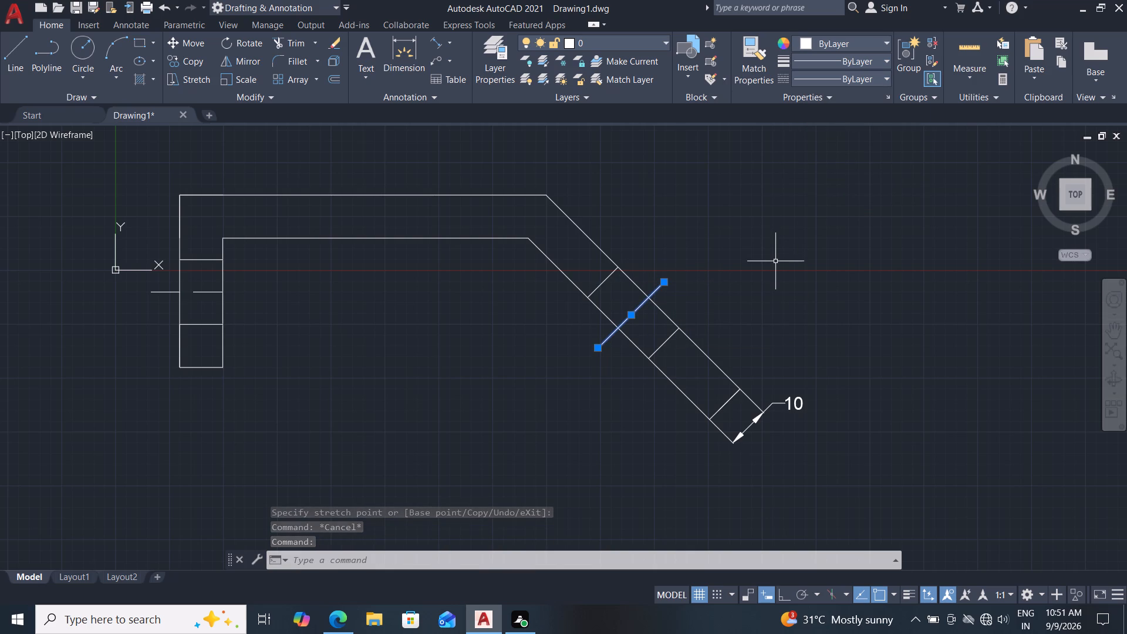
key("Escape")
left_click(642, 302)
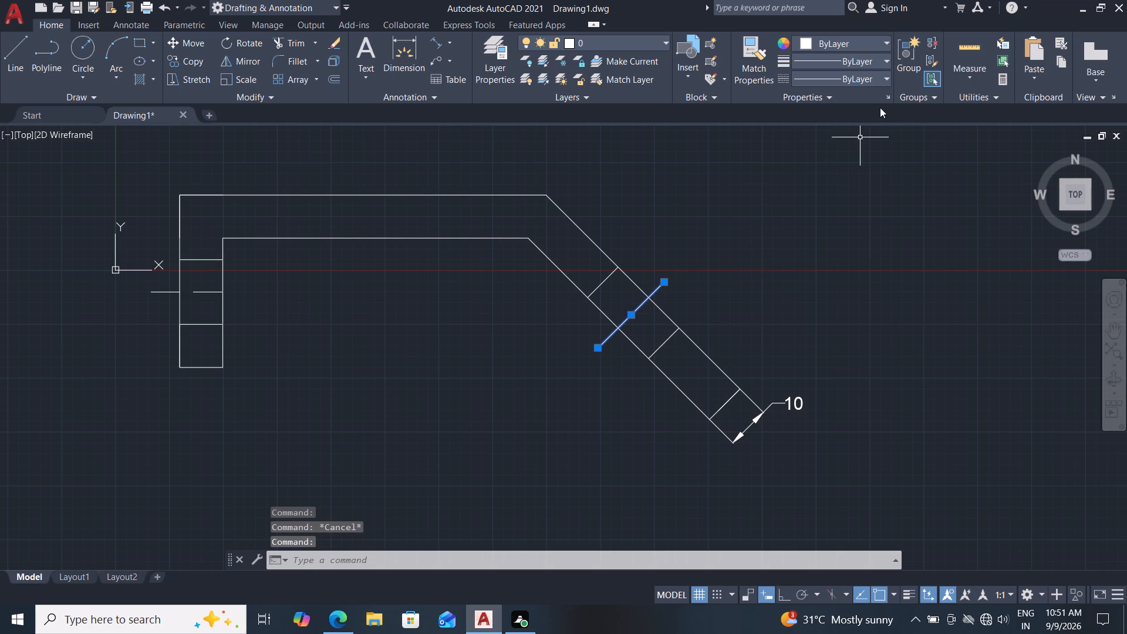
left_click(880, 78)
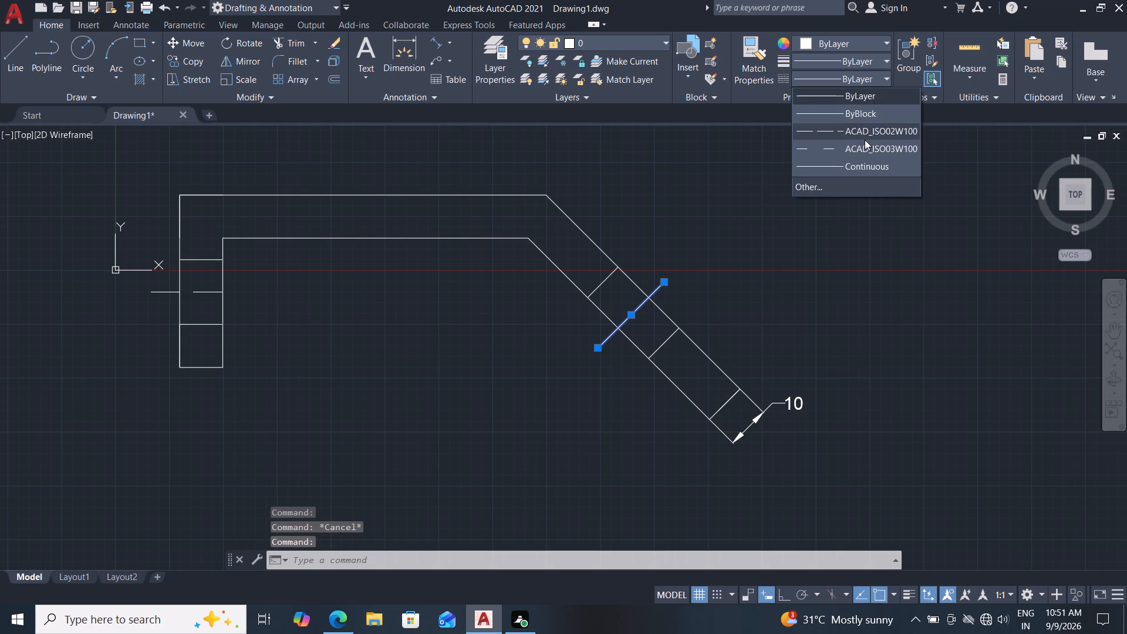
left_click(865, 140)
left_click(870, 73)
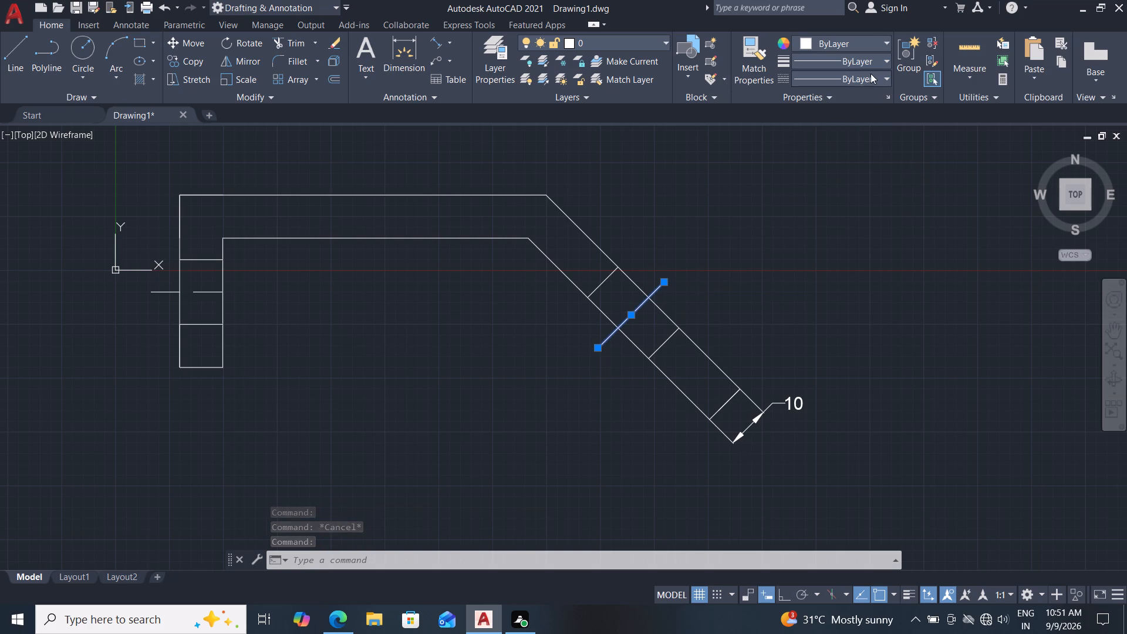
left_click(845, 150)
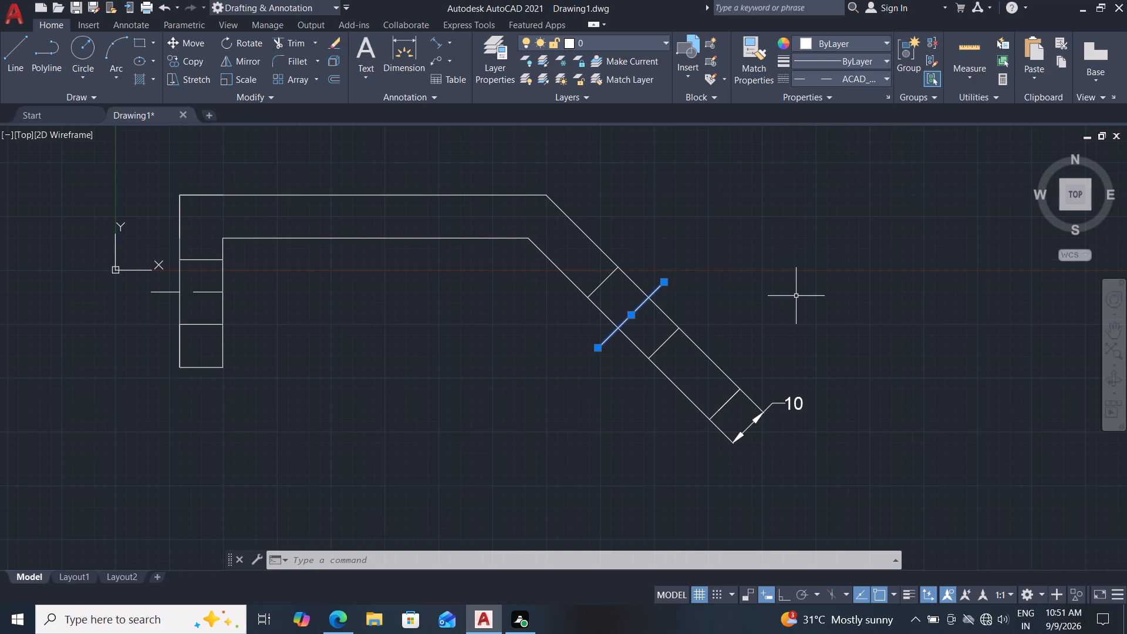
key("Escape")
Set the linetype of the two short cross lines on either side of the arm's centre line to ACAD_ISO02W100.
scroll(636, 312, "up", 1)
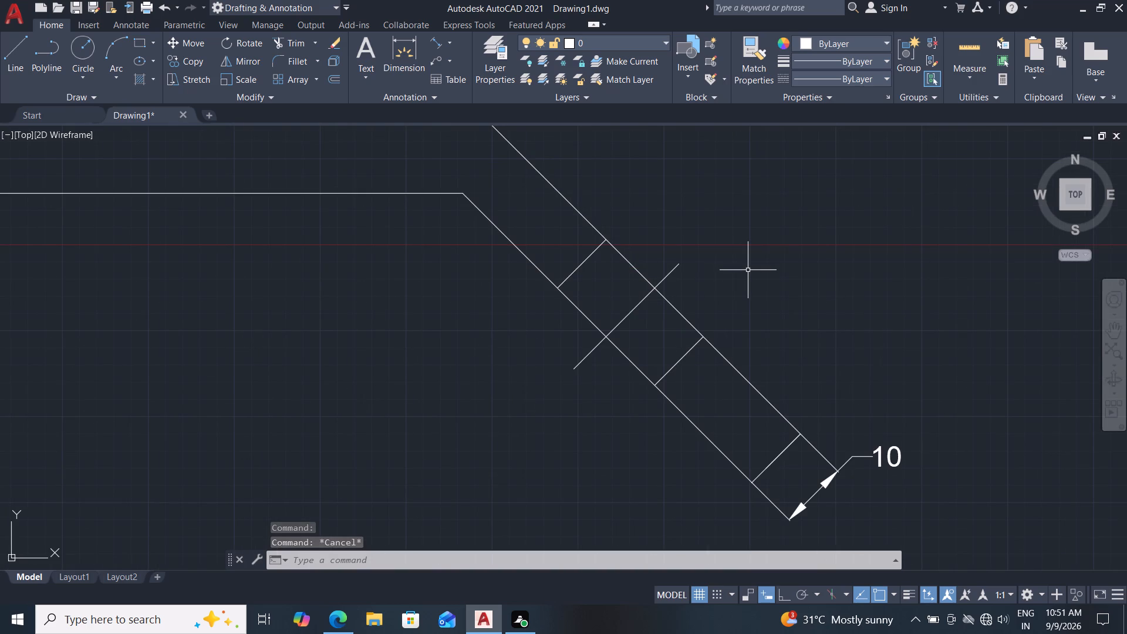
left_click(681, 355)
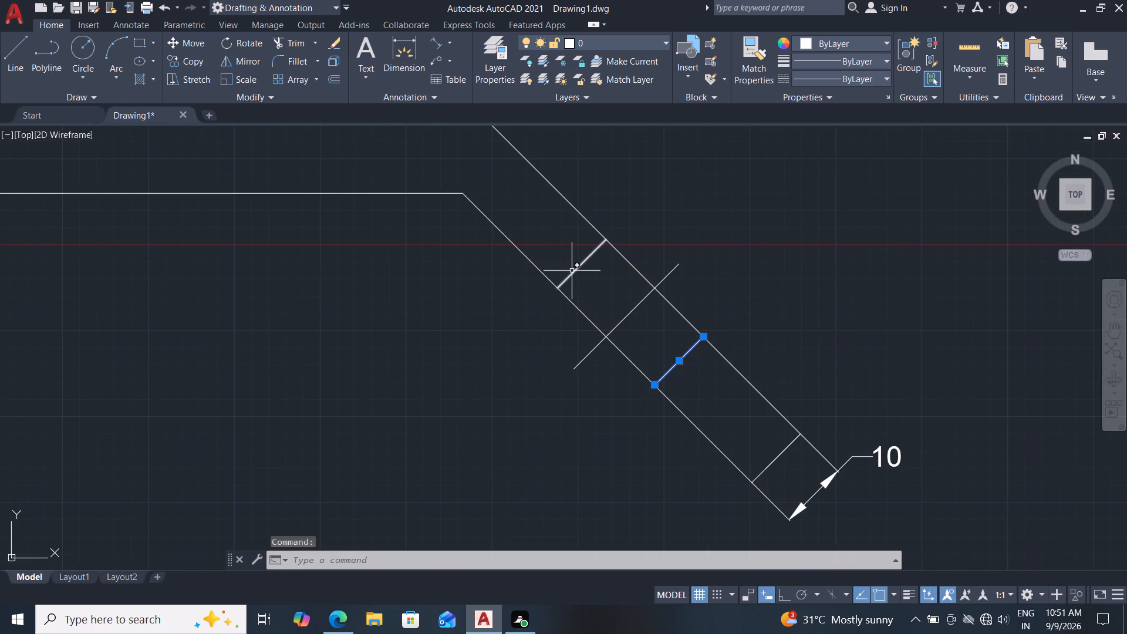
left_click(572, 271)
left_click(863, 79)
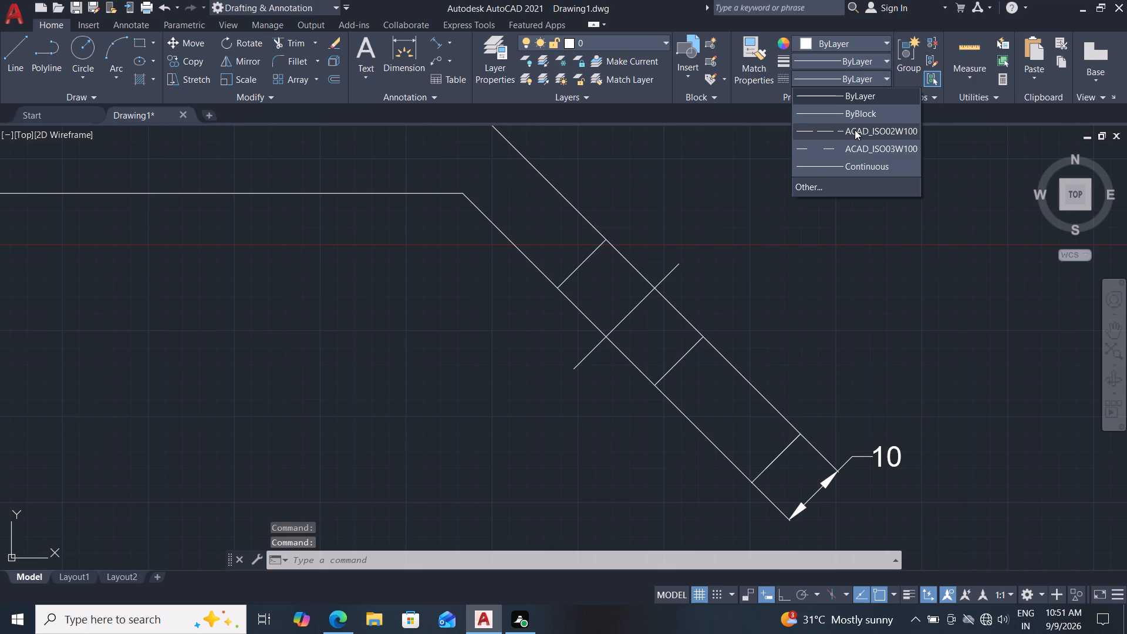
left_click(855, 130)
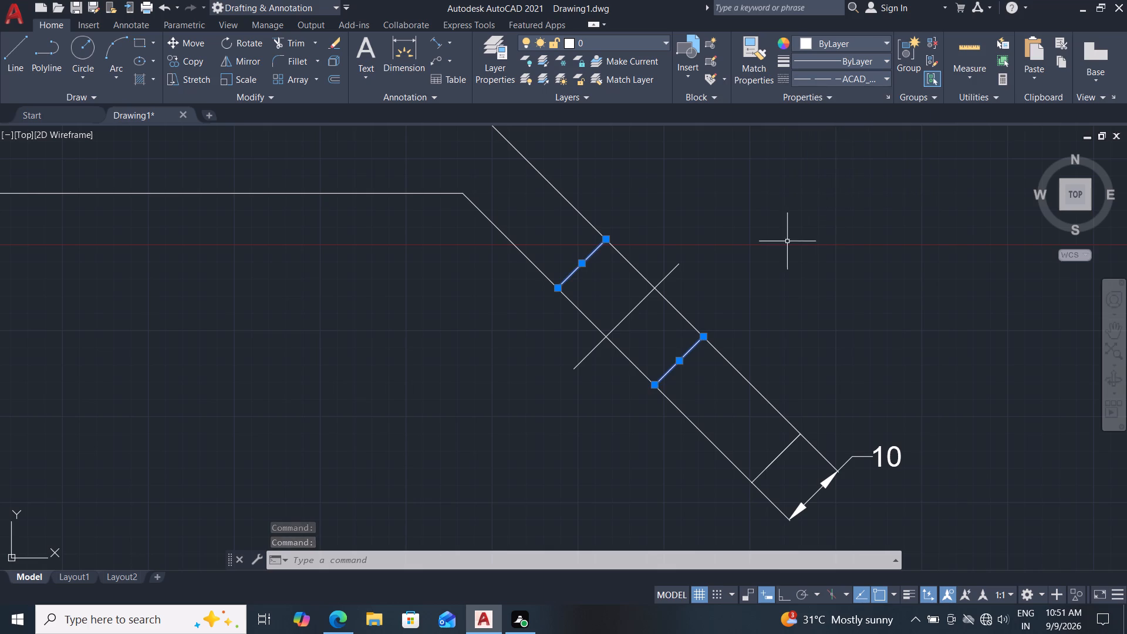
key("Escape")
key("Escape")
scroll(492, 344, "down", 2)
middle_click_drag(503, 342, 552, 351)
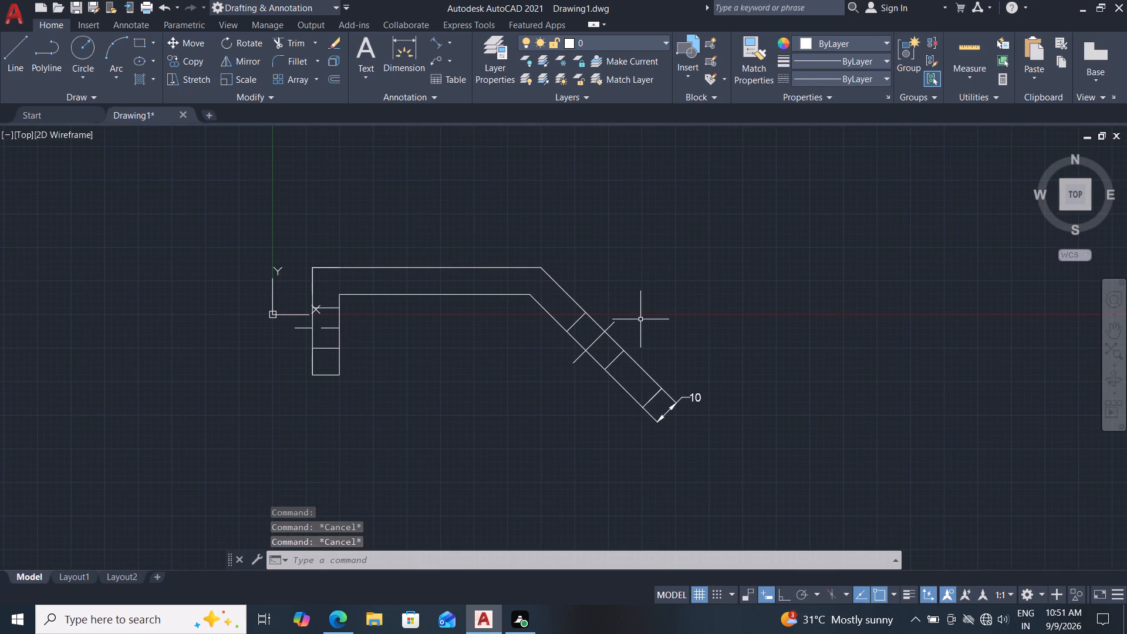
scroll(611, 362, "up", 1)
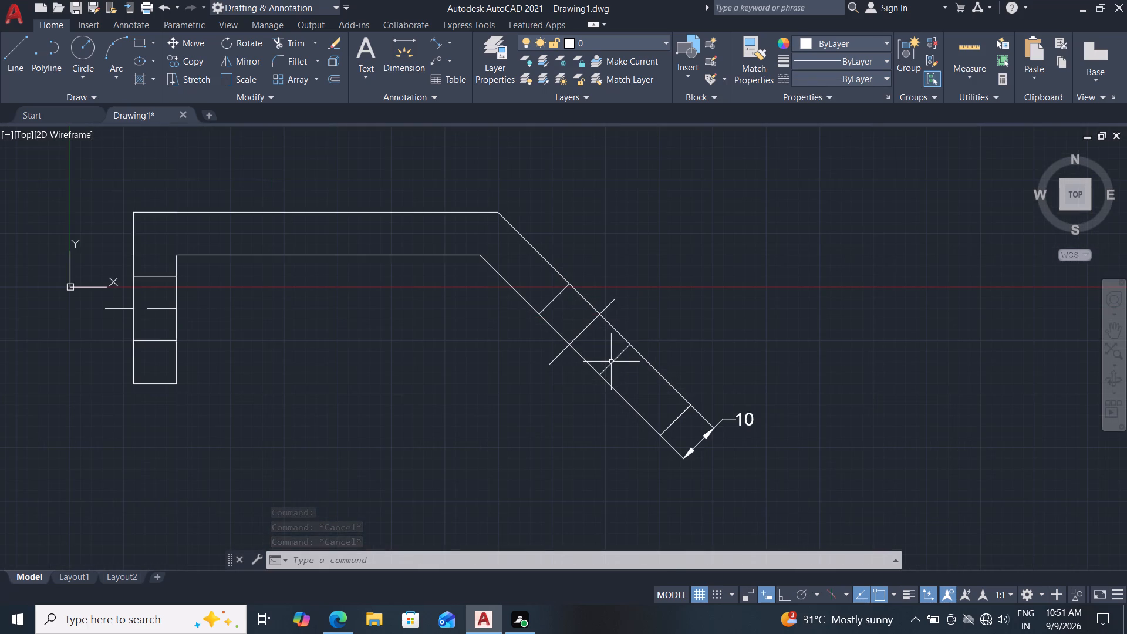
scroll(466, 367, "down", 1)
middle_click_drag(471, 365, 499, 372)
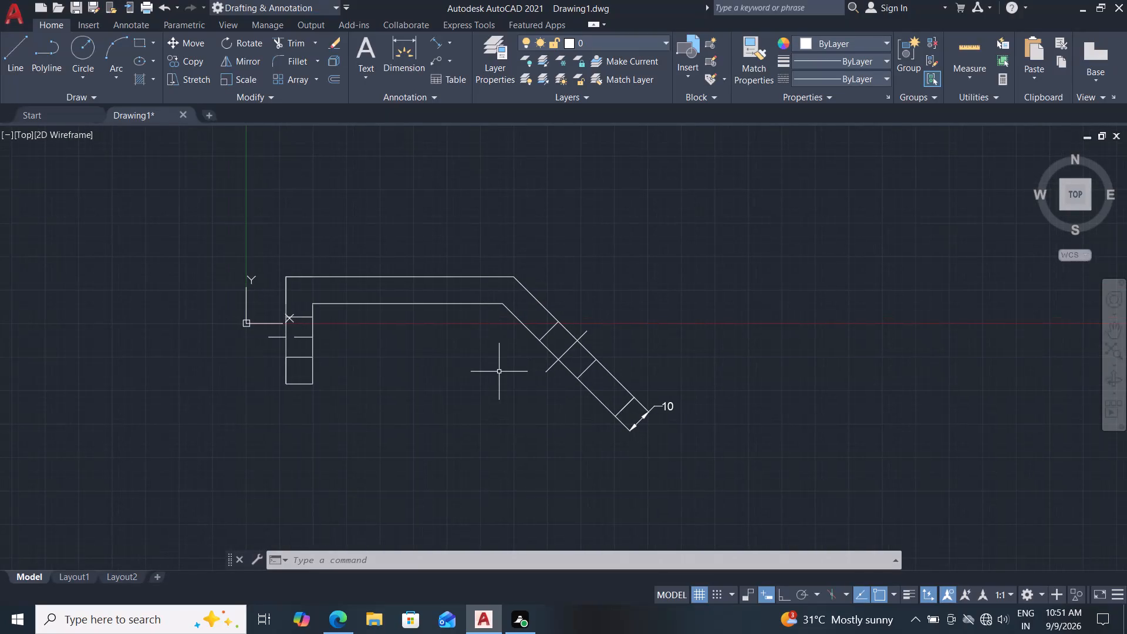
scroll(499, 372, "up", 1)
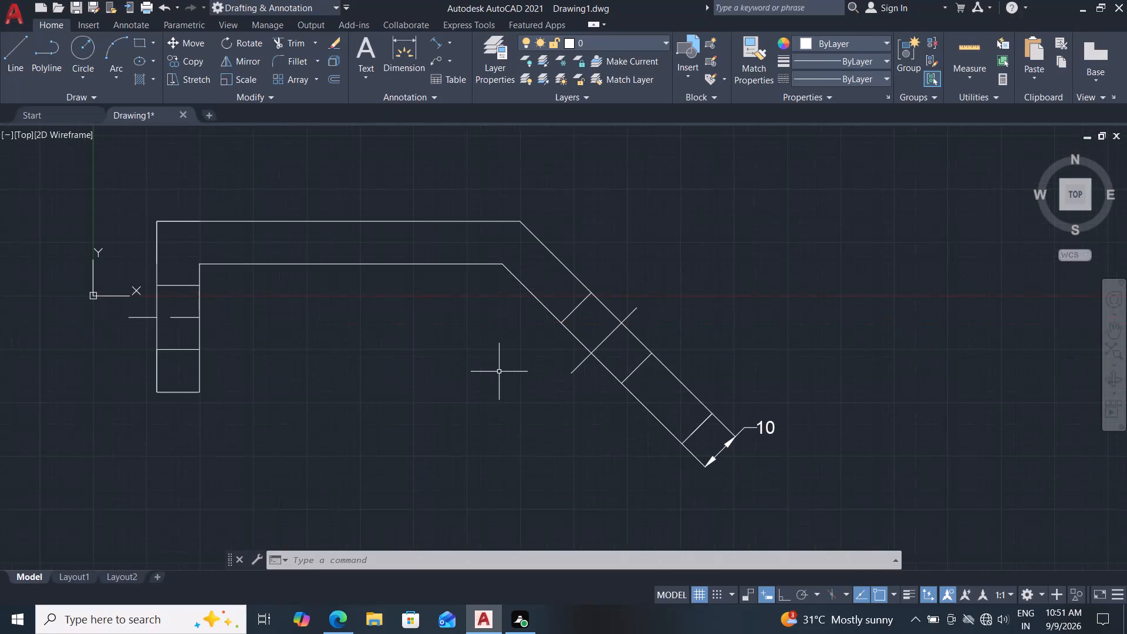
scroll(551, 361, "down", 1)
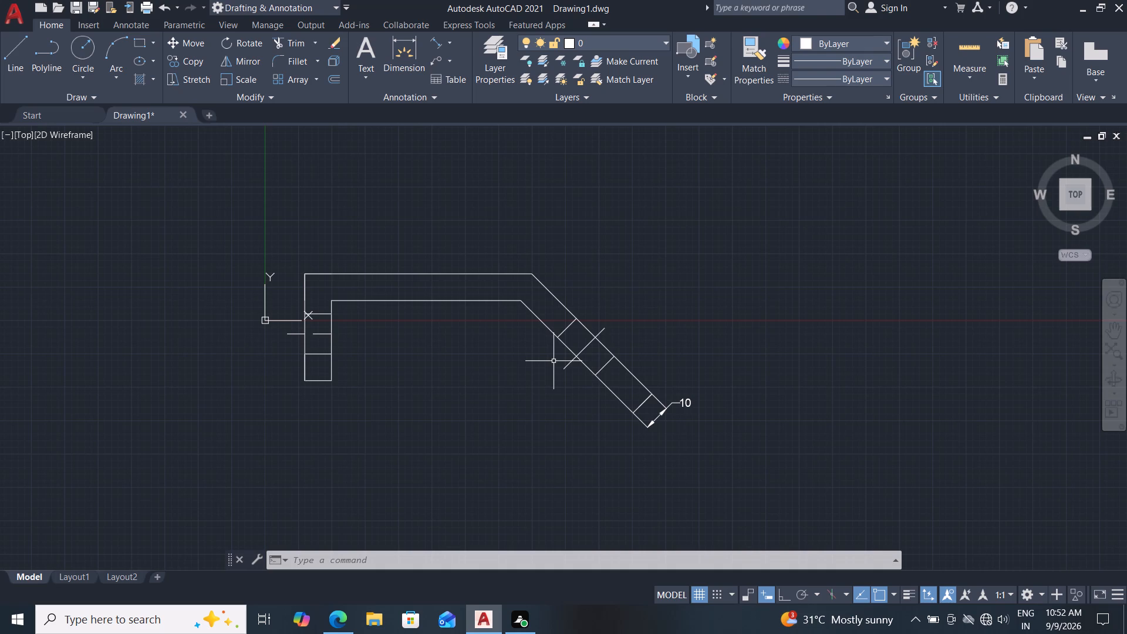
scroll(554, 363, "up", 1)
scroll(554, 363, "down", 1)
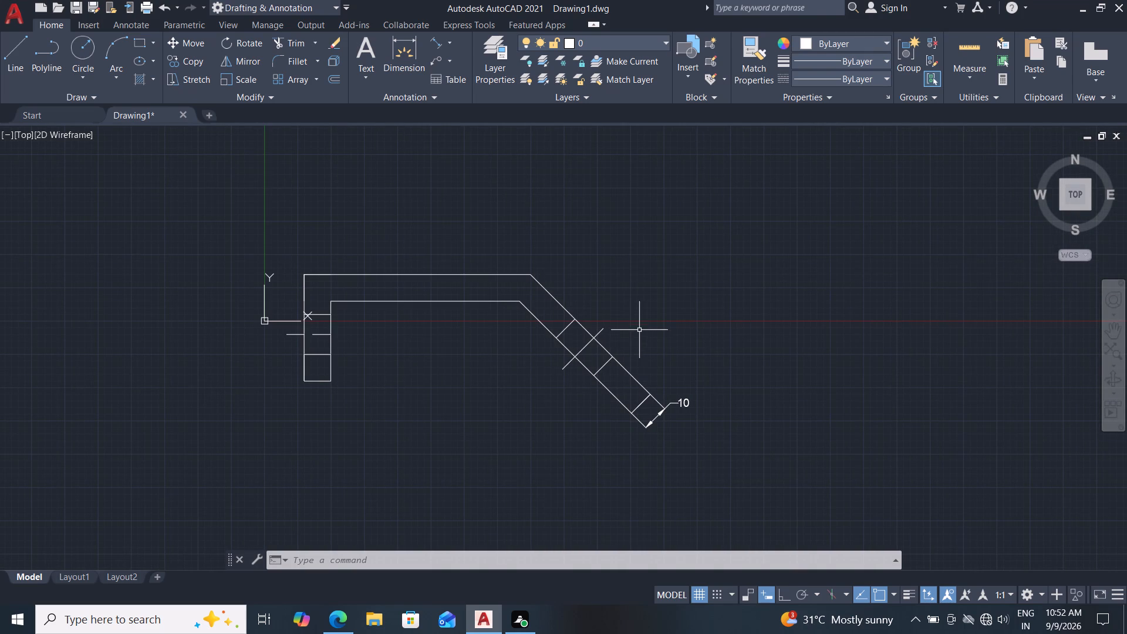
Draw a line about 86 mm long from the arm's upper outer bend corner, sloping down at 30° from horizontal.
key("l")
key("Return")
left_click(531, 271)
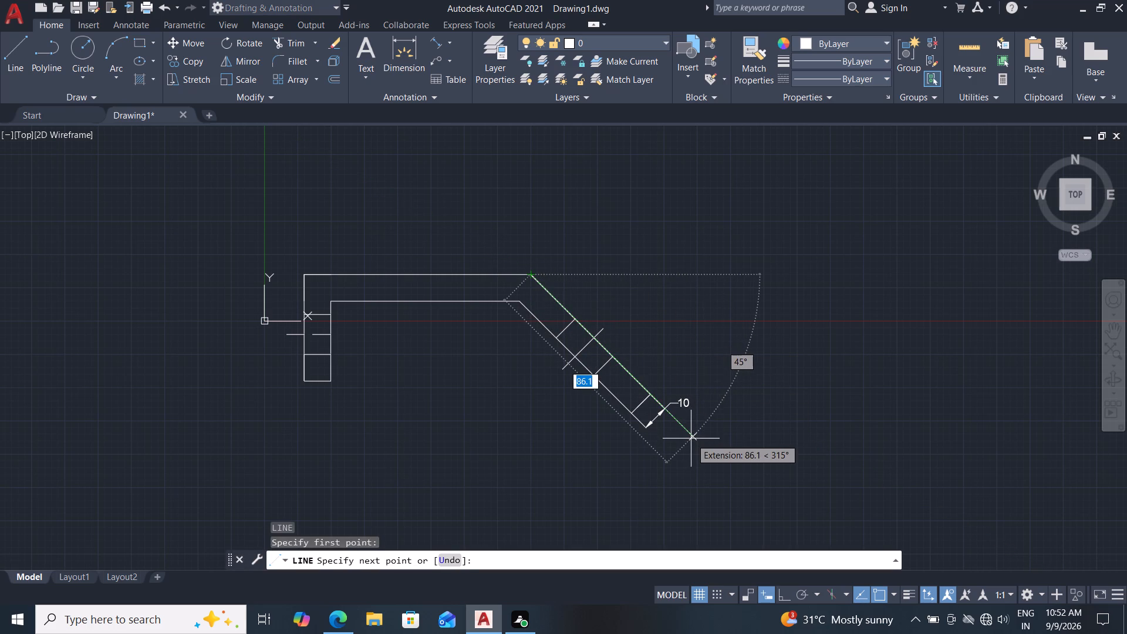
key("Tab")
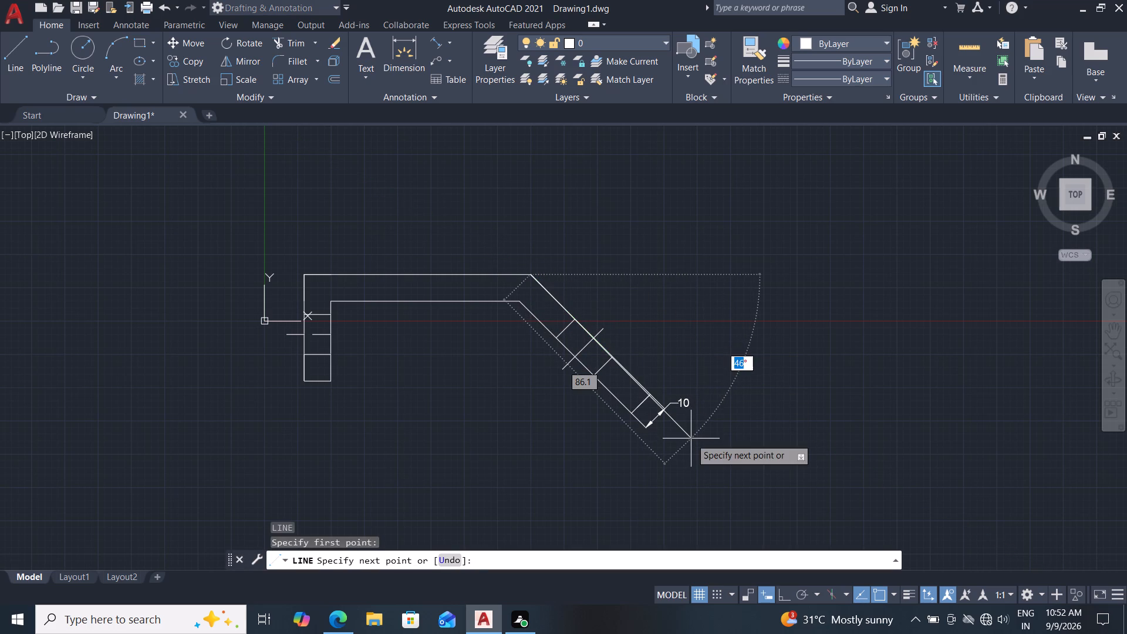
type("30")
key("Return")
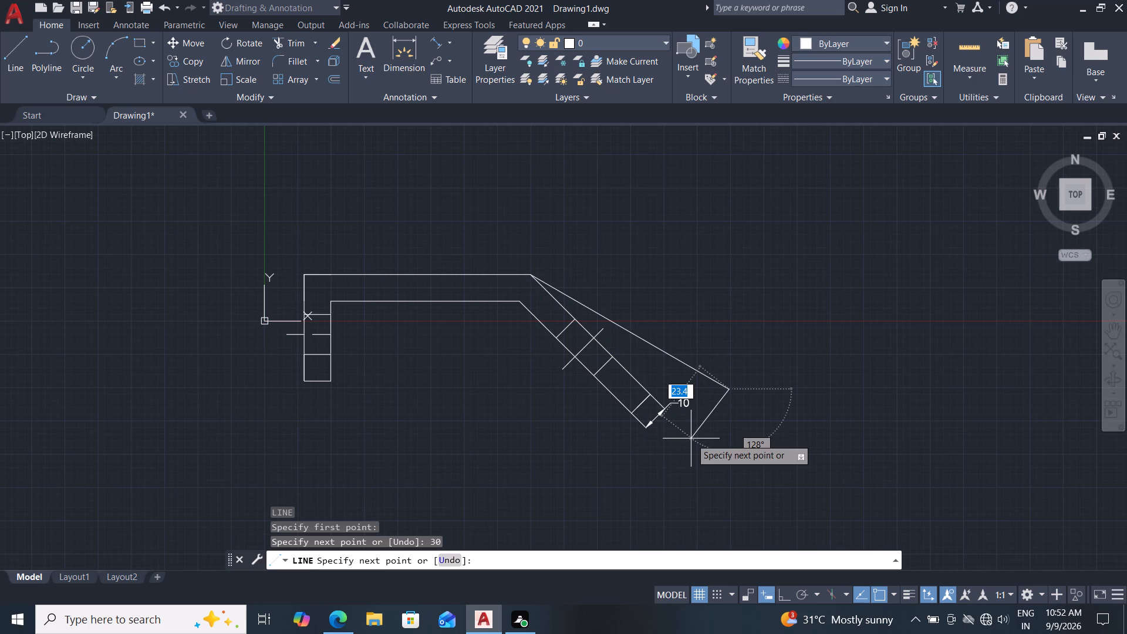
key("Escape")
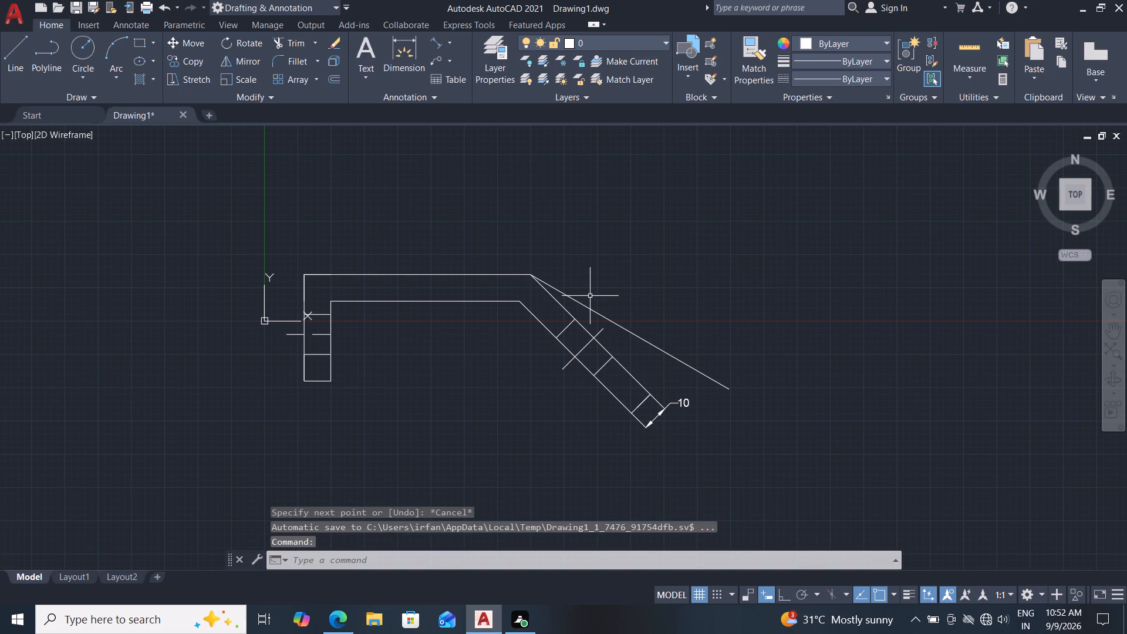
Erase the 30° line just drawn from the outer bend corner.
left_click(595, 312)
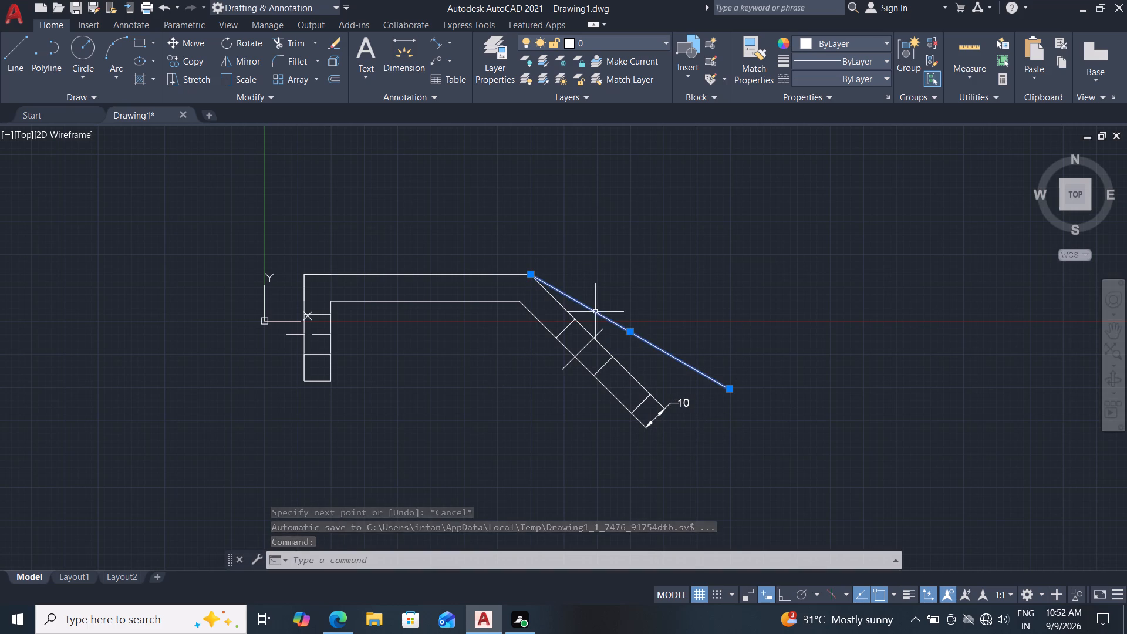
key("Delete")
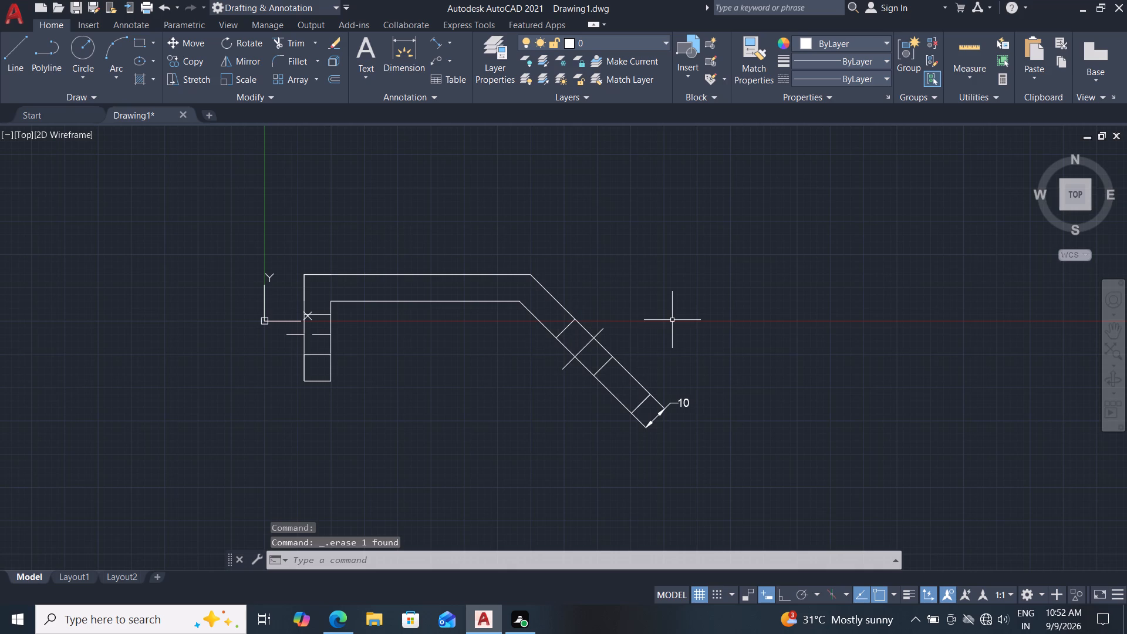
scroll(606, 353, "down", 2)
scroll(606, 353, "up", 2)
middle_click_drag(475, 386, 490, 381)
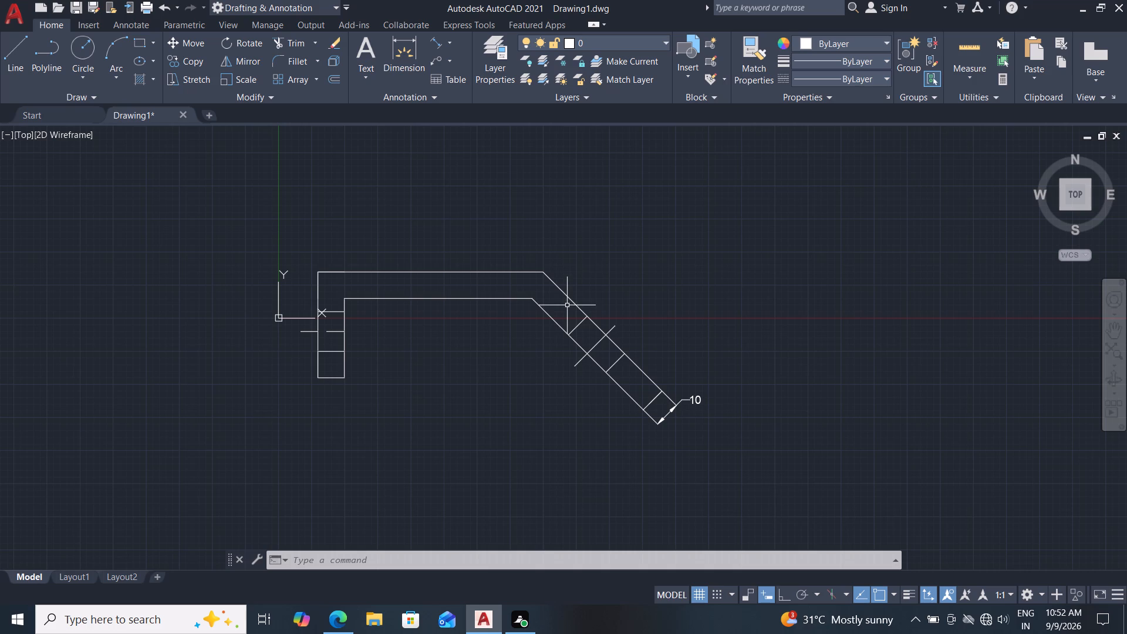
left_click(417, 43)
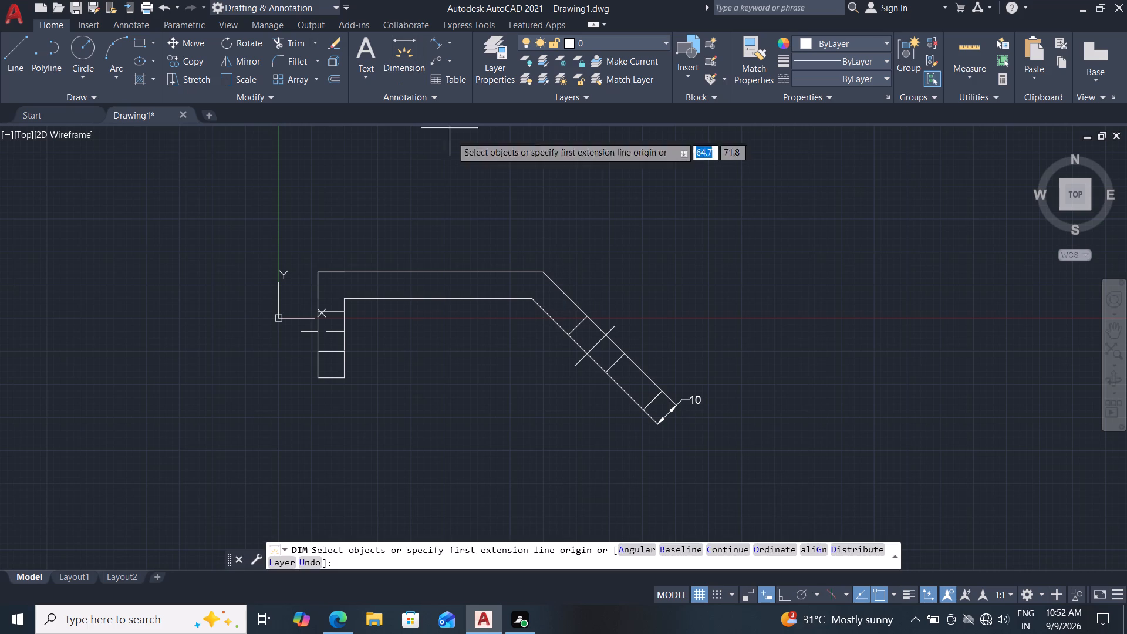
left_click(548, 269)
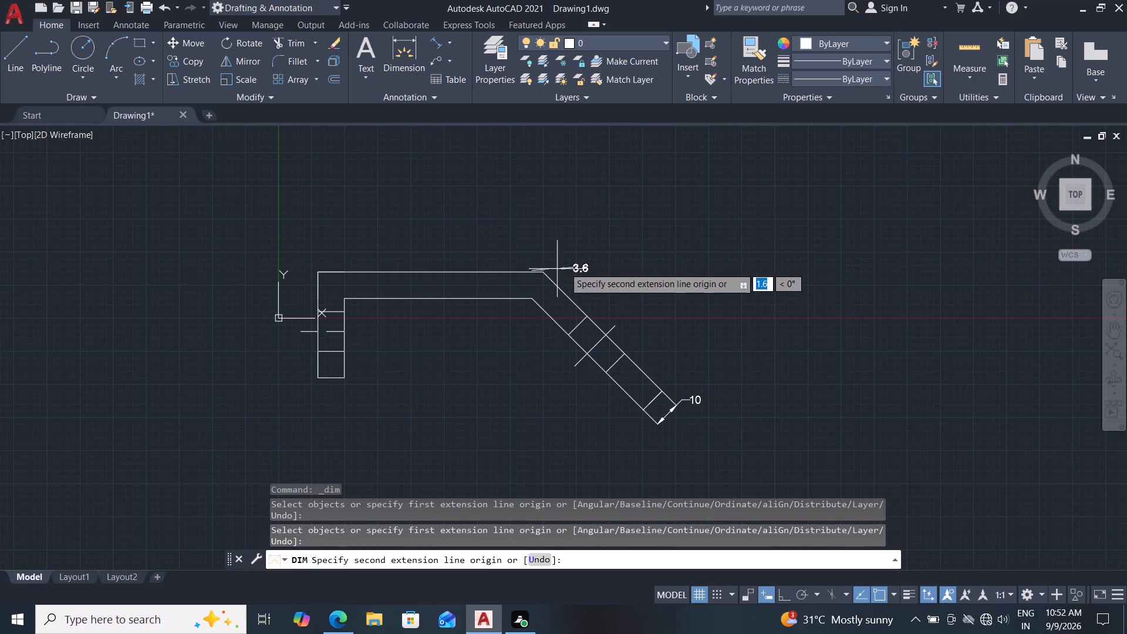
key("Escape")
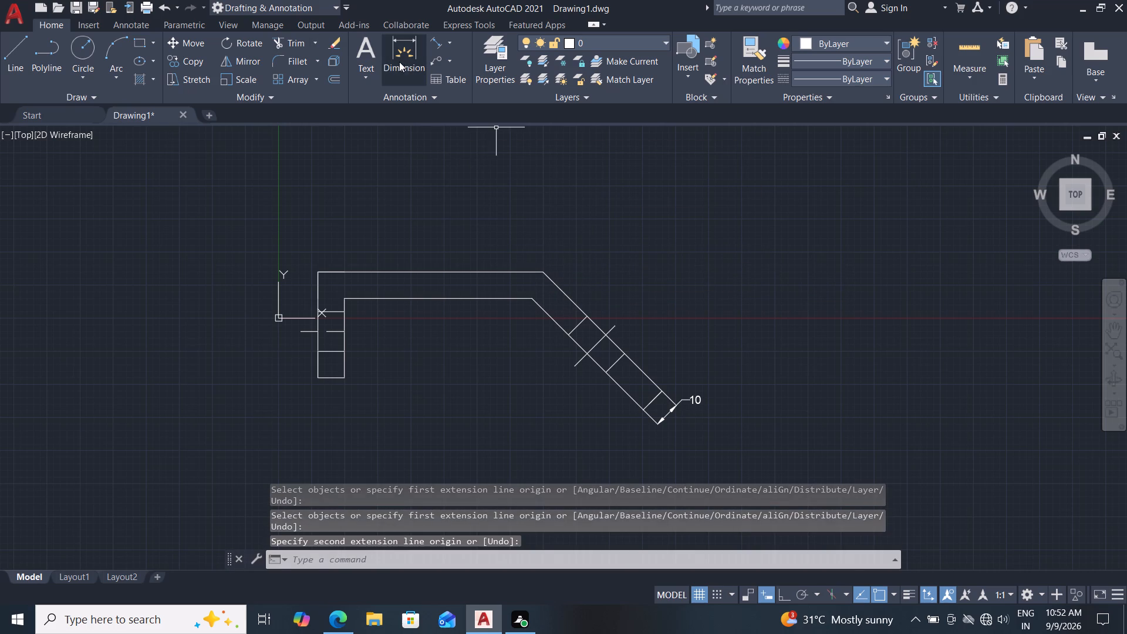
Add a horizontal dimension above the profile from the outer bend corner to the outer end of the arm's lowest inner cross line.
left_click(401, 62)
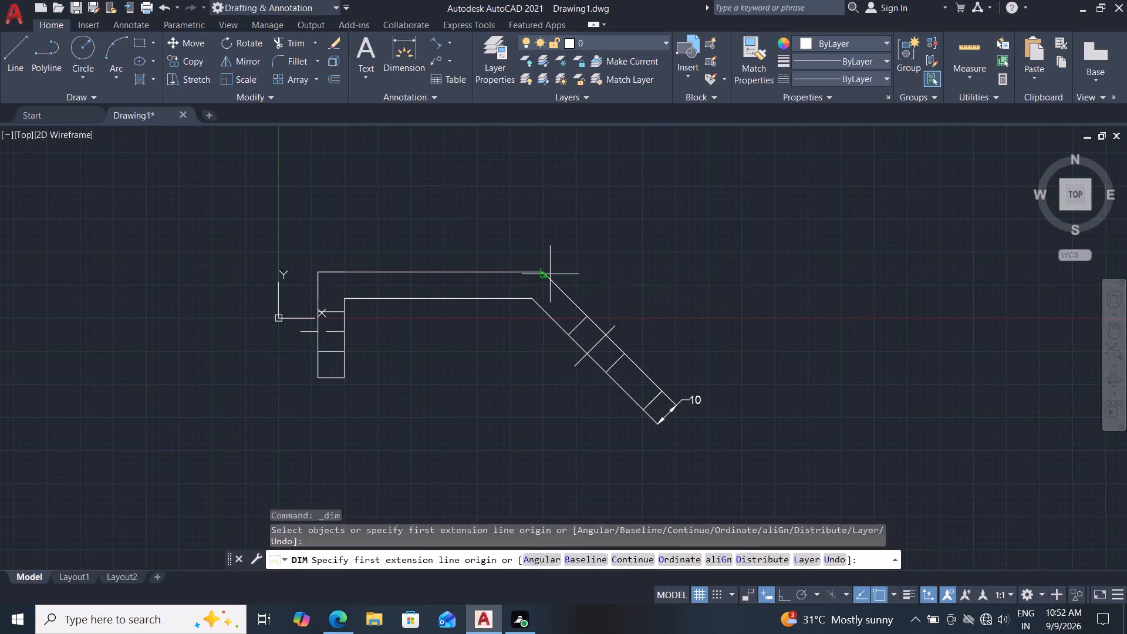
left_click(541, 274)
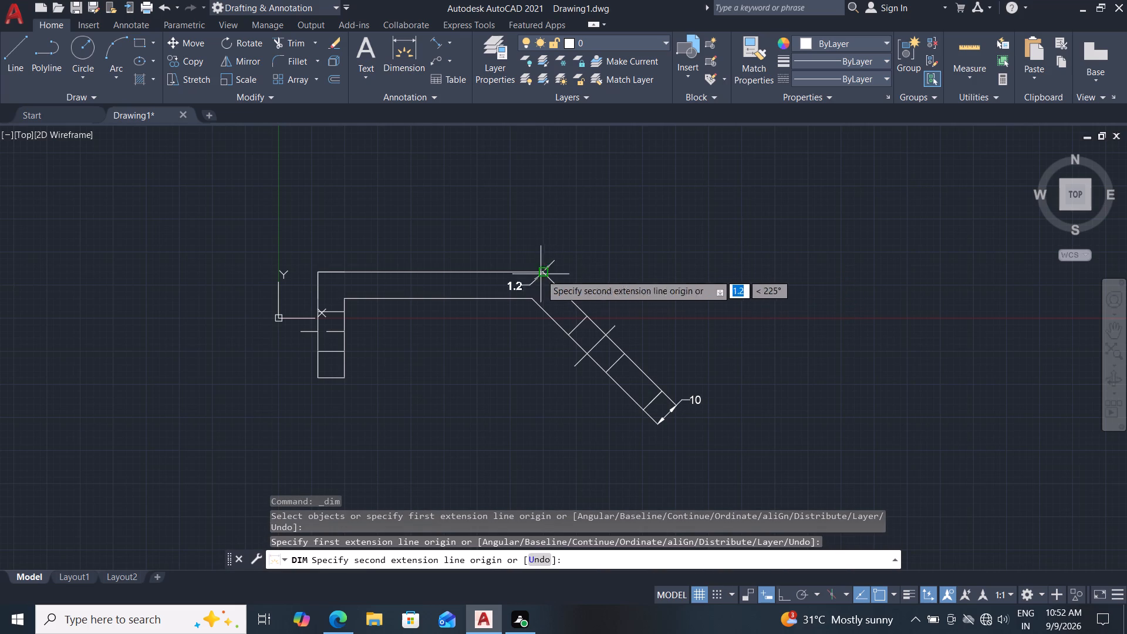
left_click(664, 392)
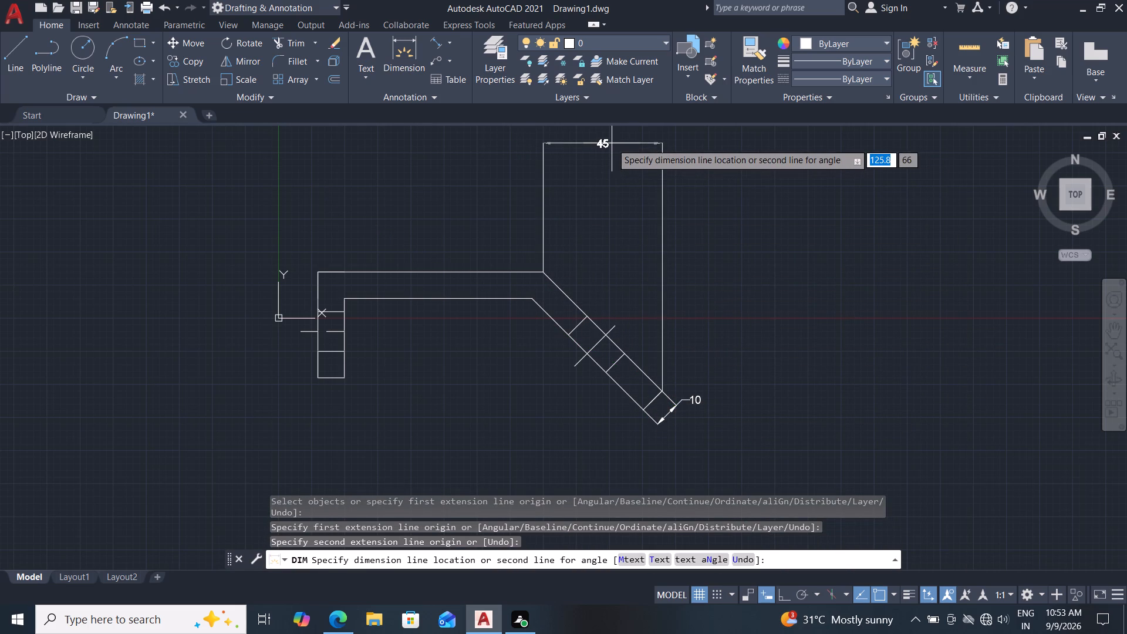
left_click(612, 143)
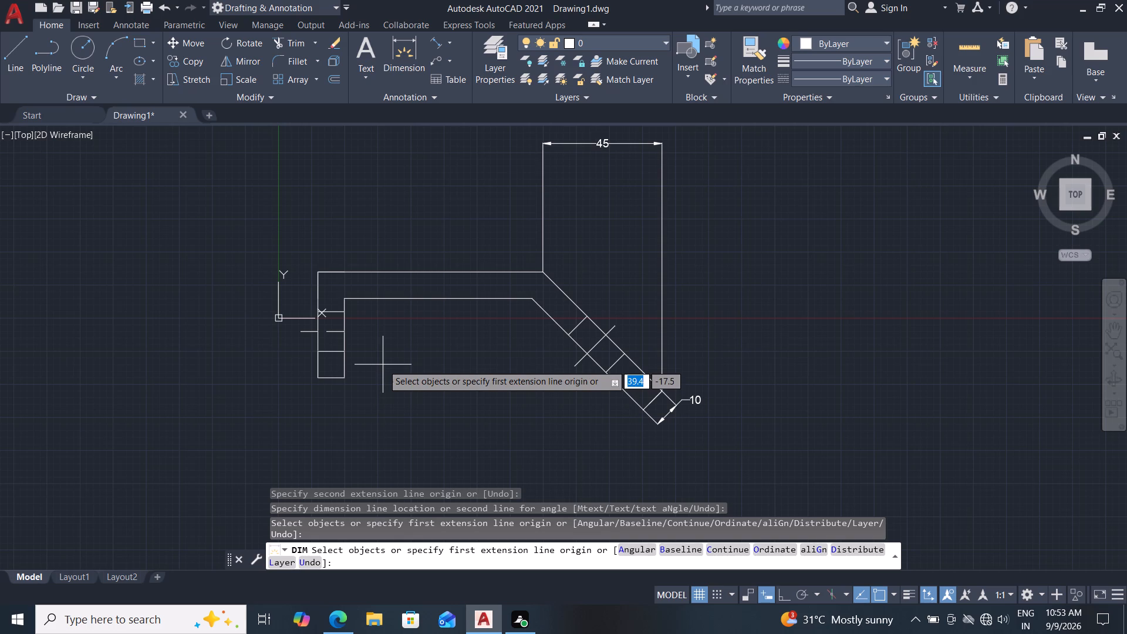
key("Escape")
key("Escape")
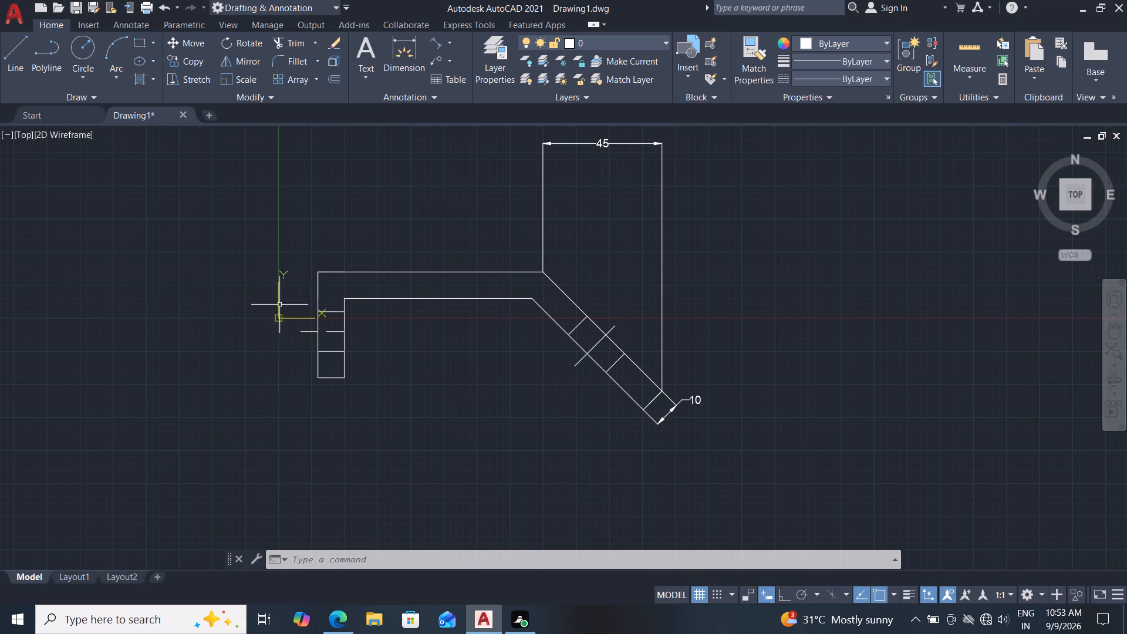
Draw a 30 mm line along the top edge from its left corner, continued by a vertical line about 54 mm upward.
left_click(12, 61)
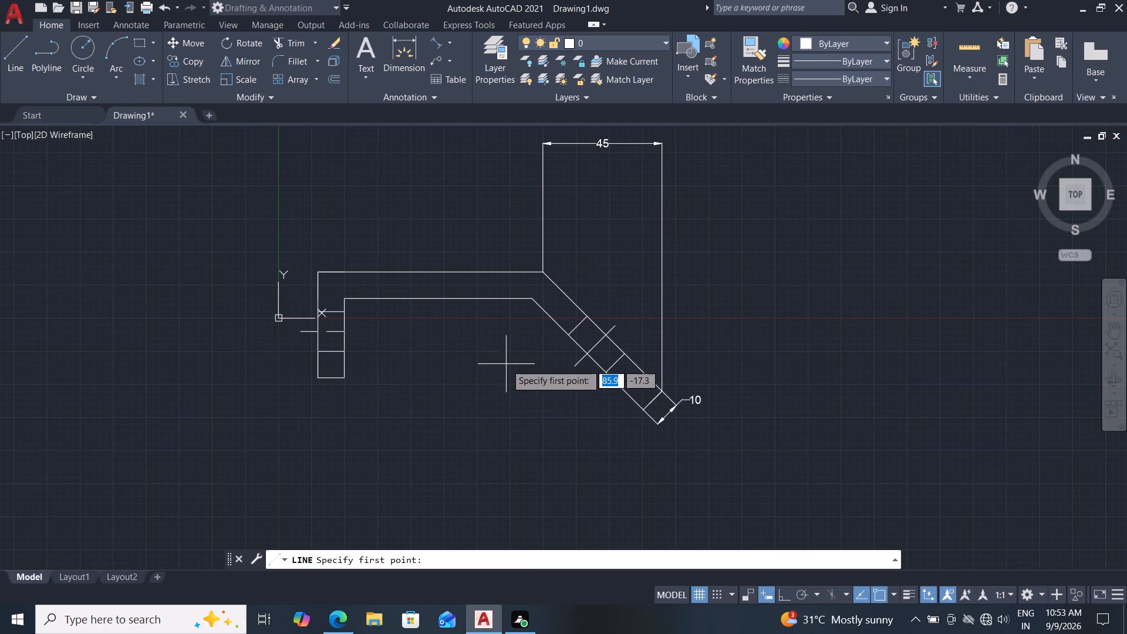
middle_click_drag(420, 362, 470, 387)
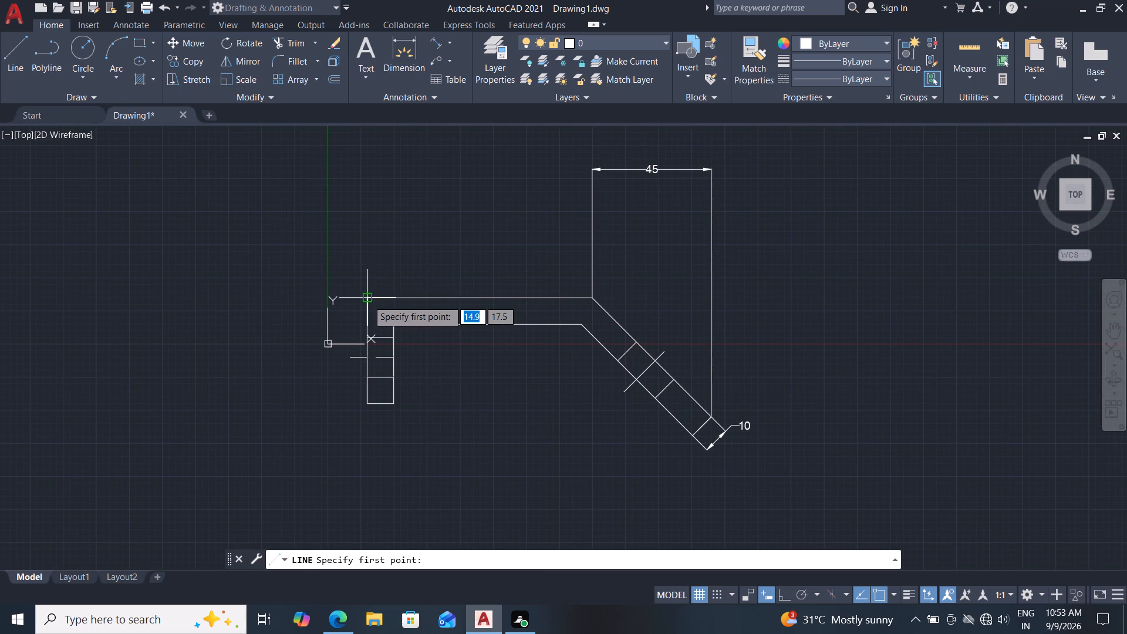
left_click(367, 300)
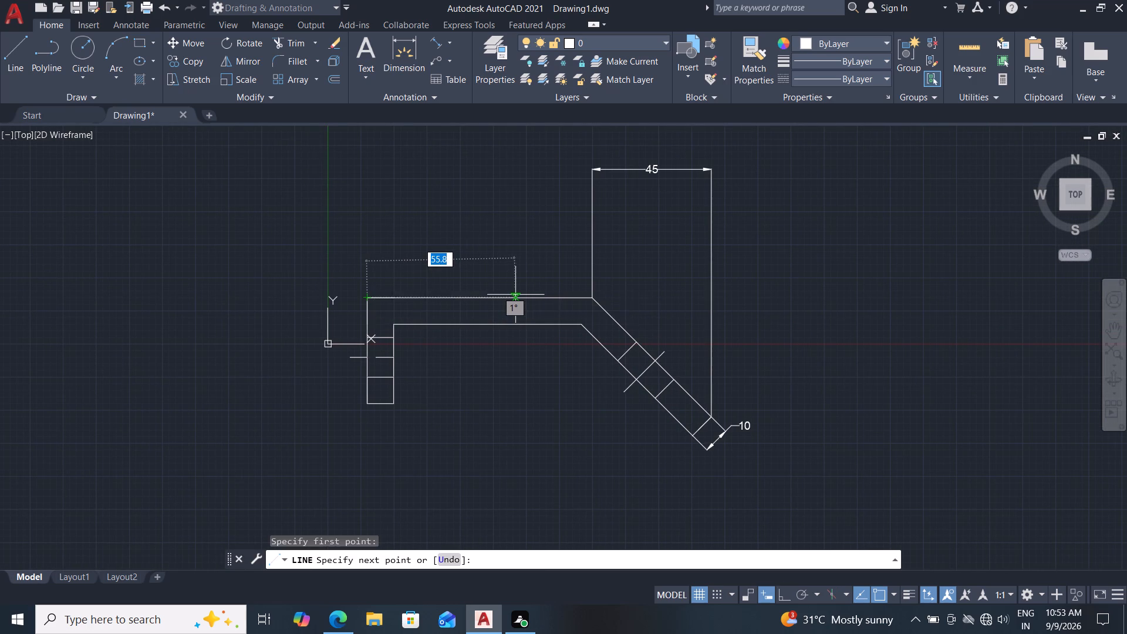
key("F8")
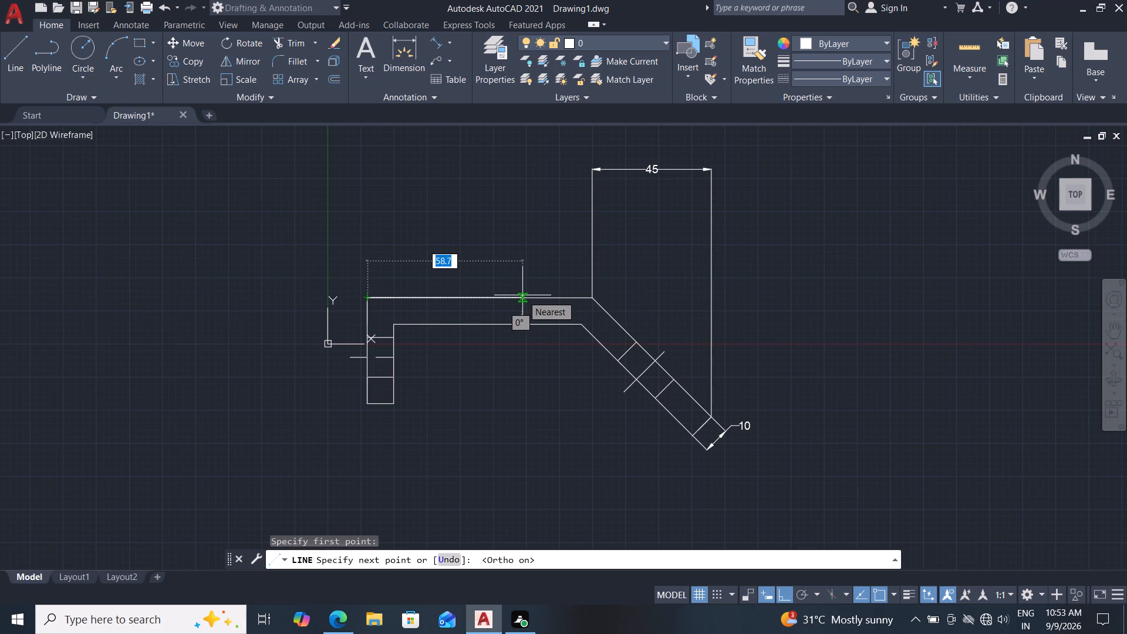
type("30")
key("Return")
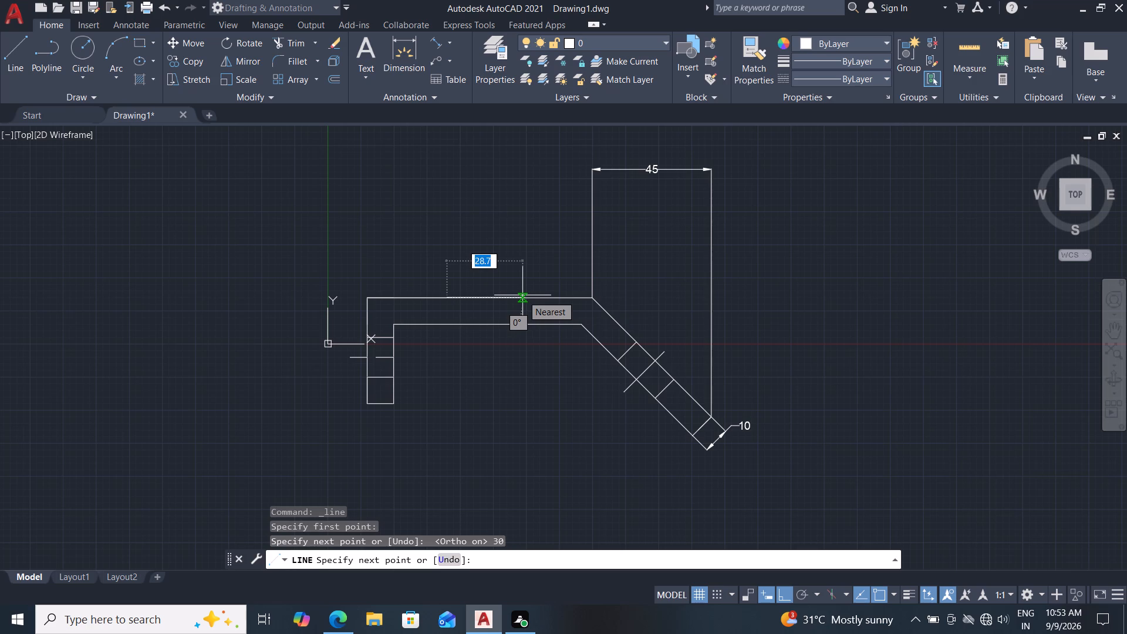
left_click(472, 156)
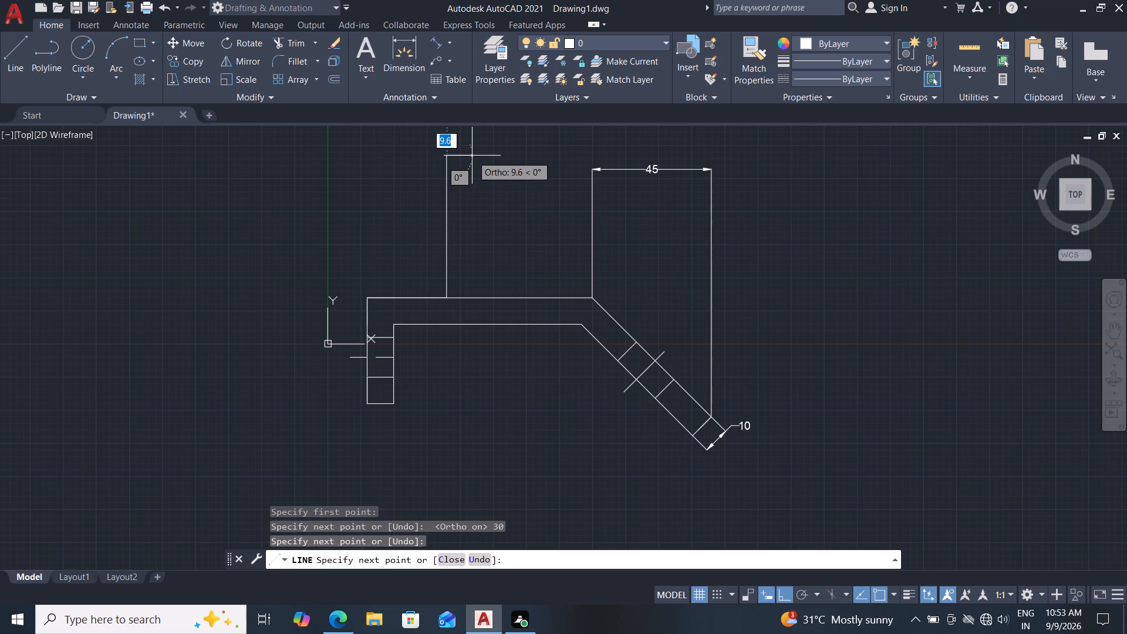
key("Escape")
key("Escape")
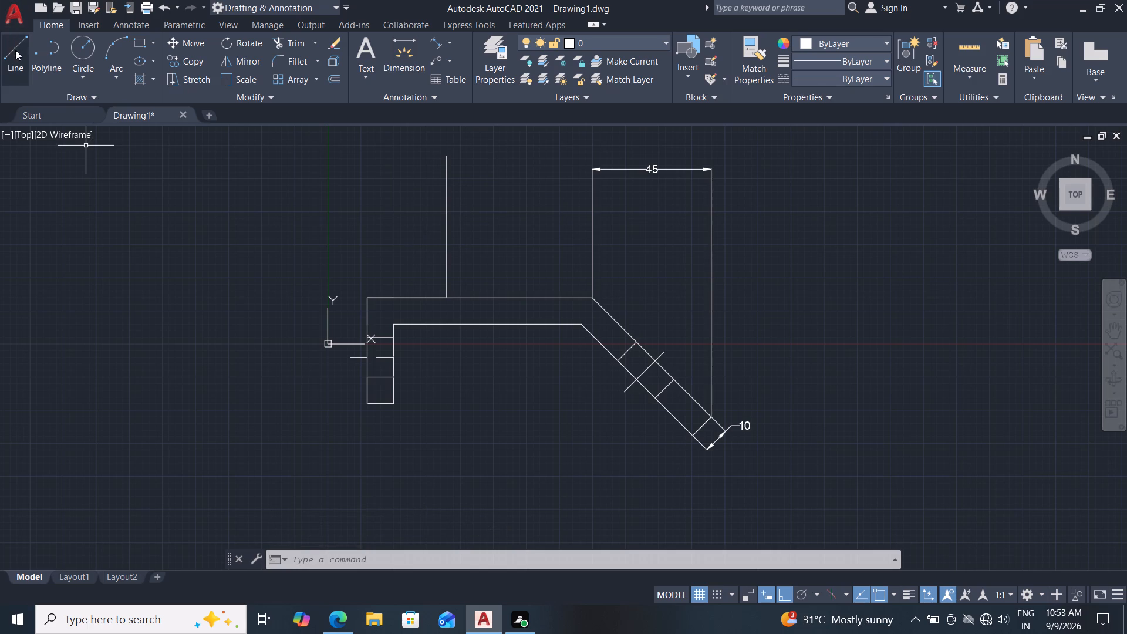
Draw a 35 mm horizontal line rightward from the vertical line's top end, continued straight down to the profile's top edge.
left_click(16, 51)
left_click(450, 152)
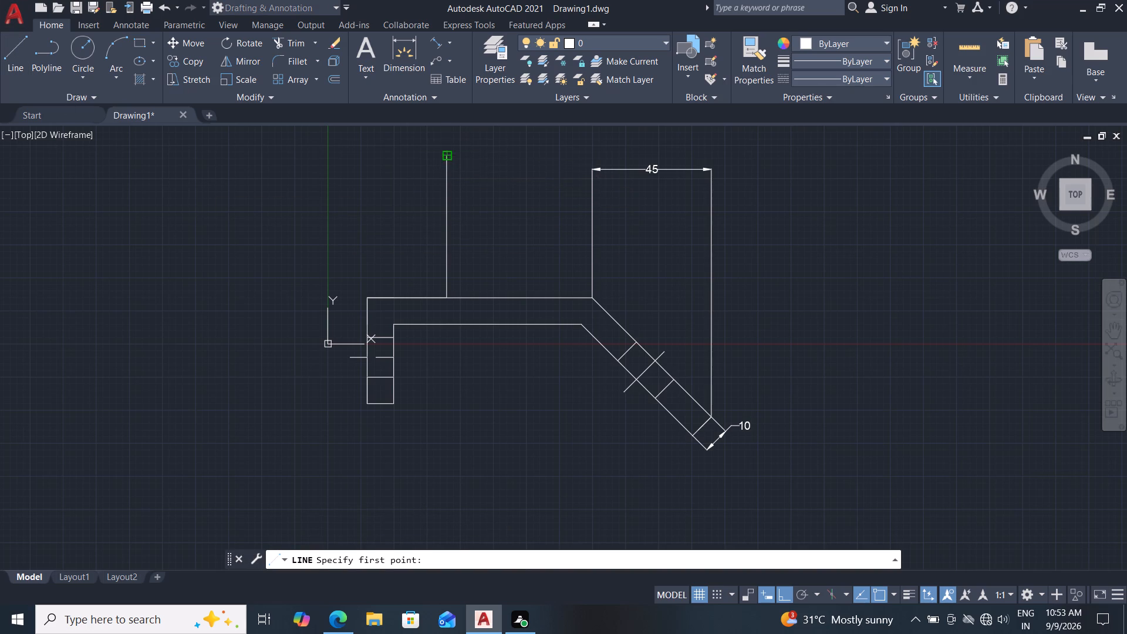
type("35")
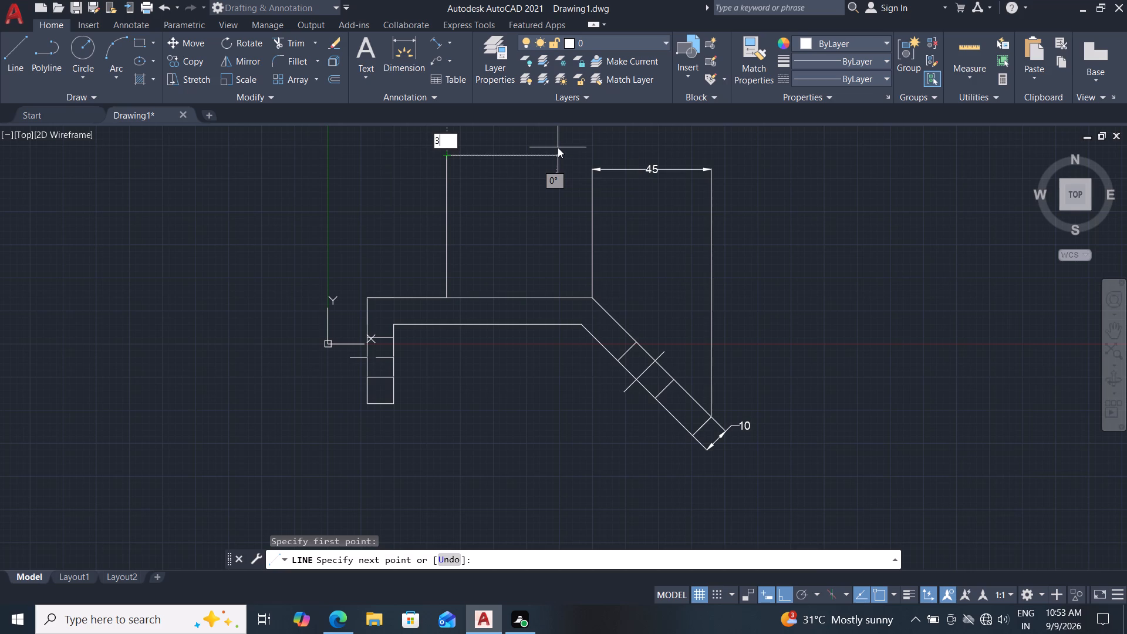
key("Return")
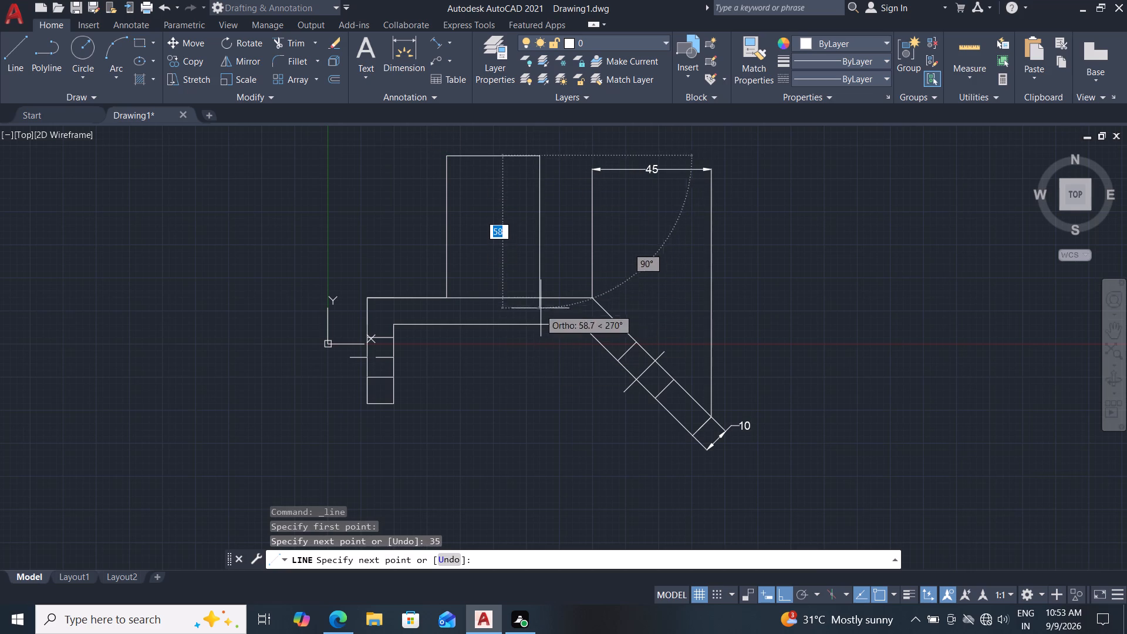
left_click(539, 301)
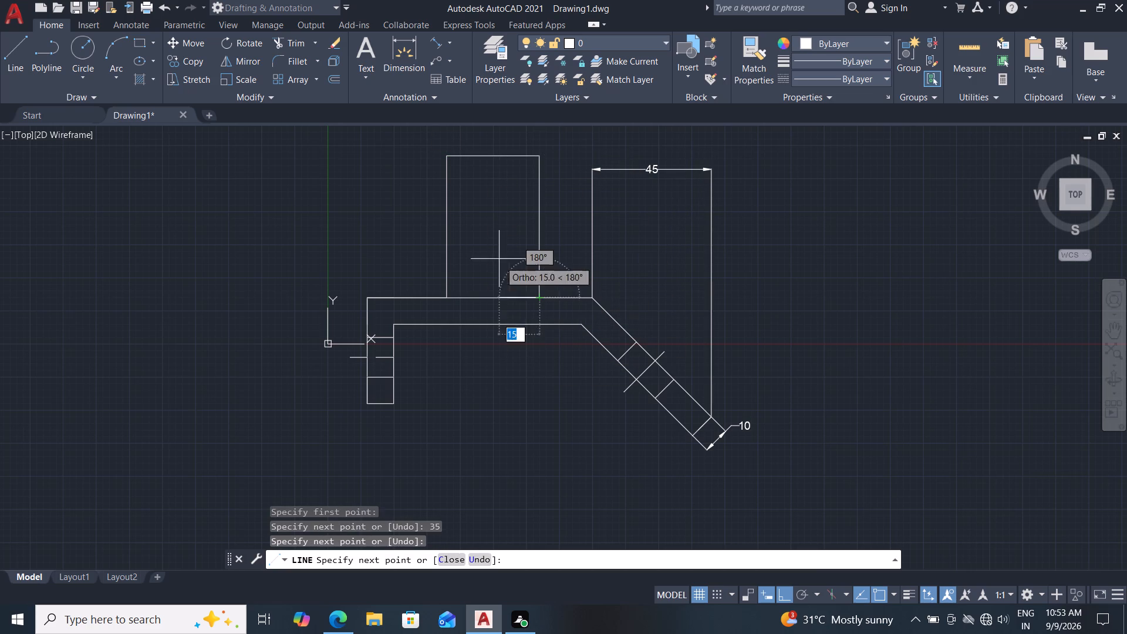
Draw a line about 58 mm long at 150° from the foot of the block's right vertical line, crossing its left one.
key("F8")
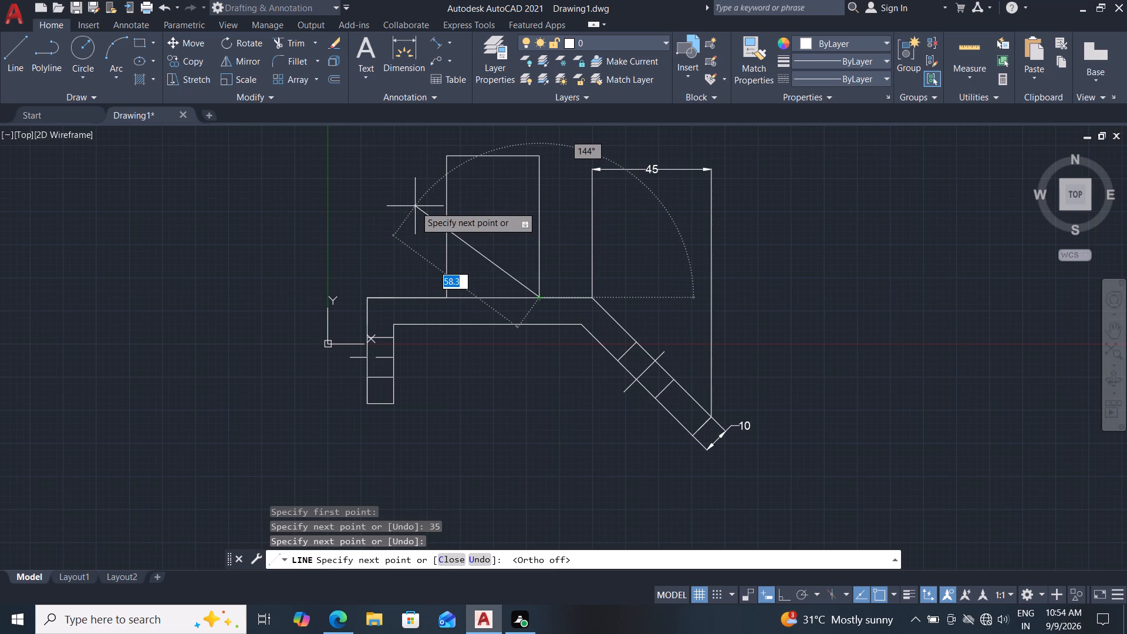
key("Tab")
type("150")
key("Return")
key("Escape")
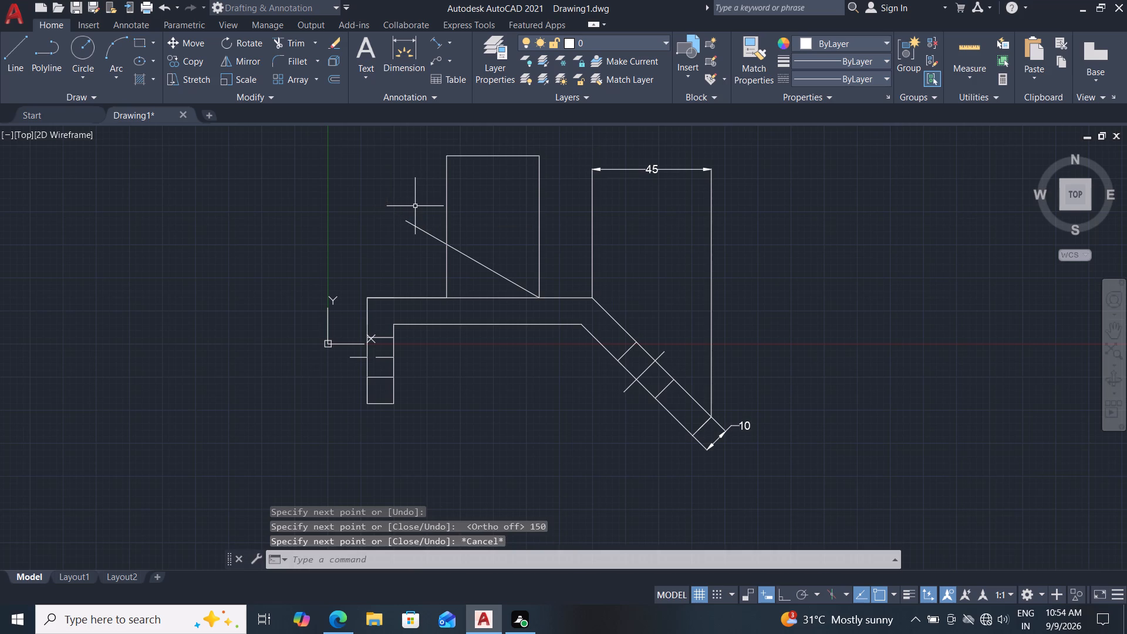
key("Escape")
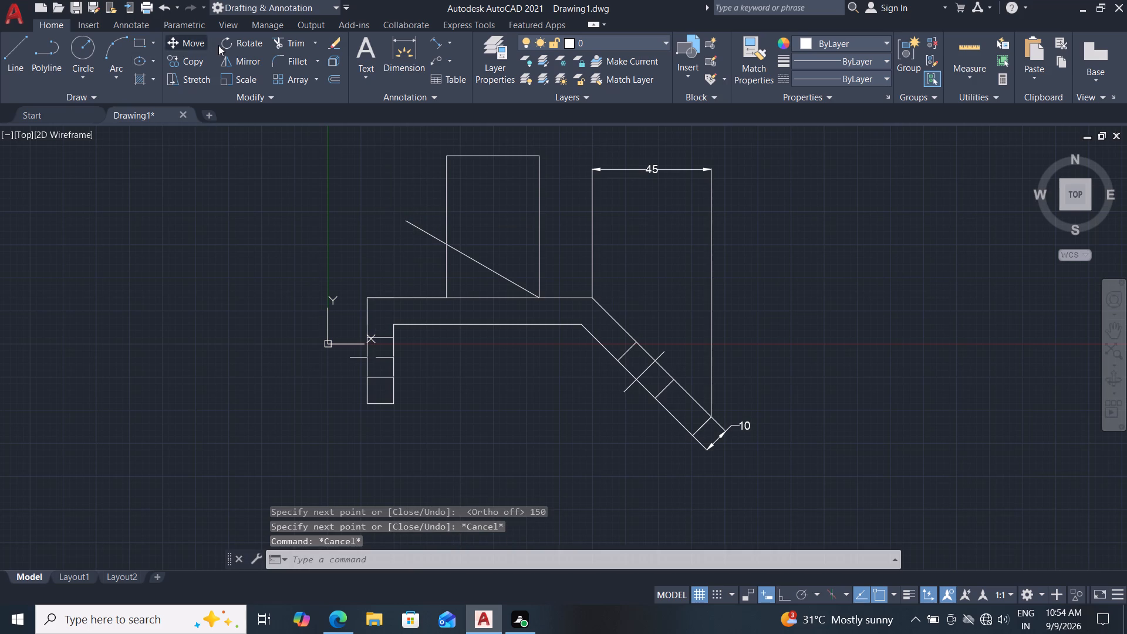
Add an angular dimension between the sloping line and the profile's top edge, placed just below their meeting point.
left_click(451, 40)
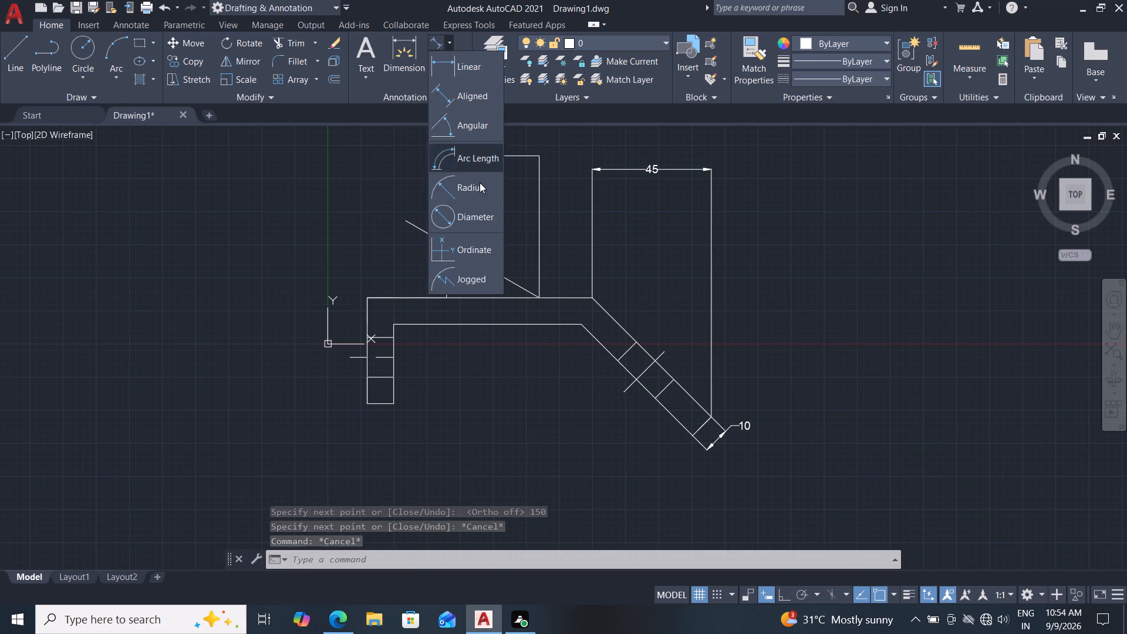
left_click(487, 133)
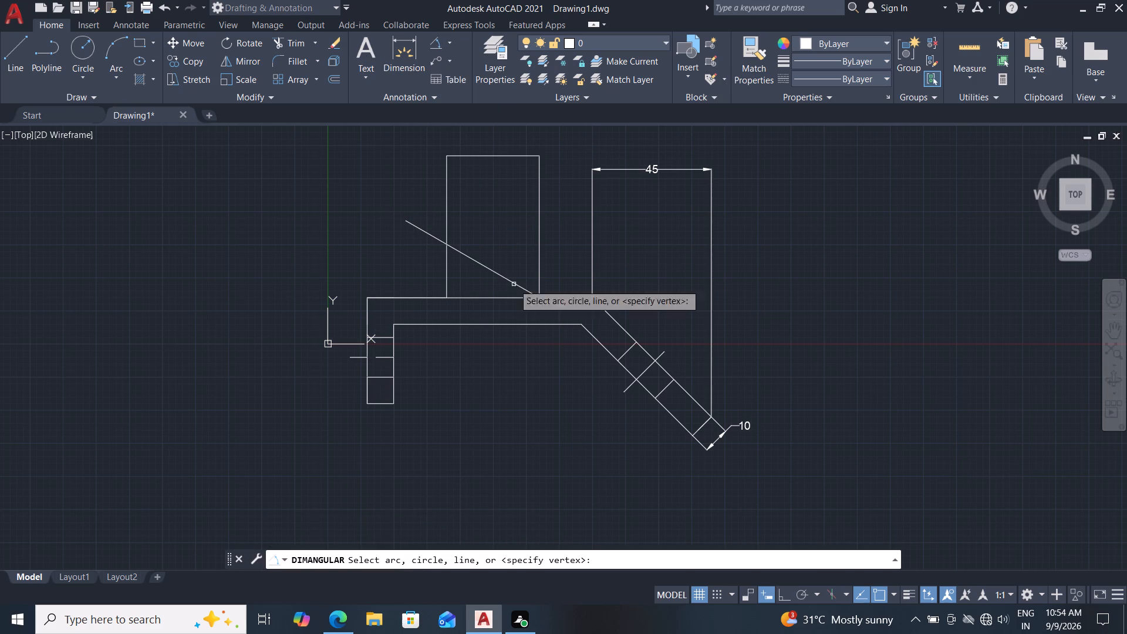
left_click(525, 291)
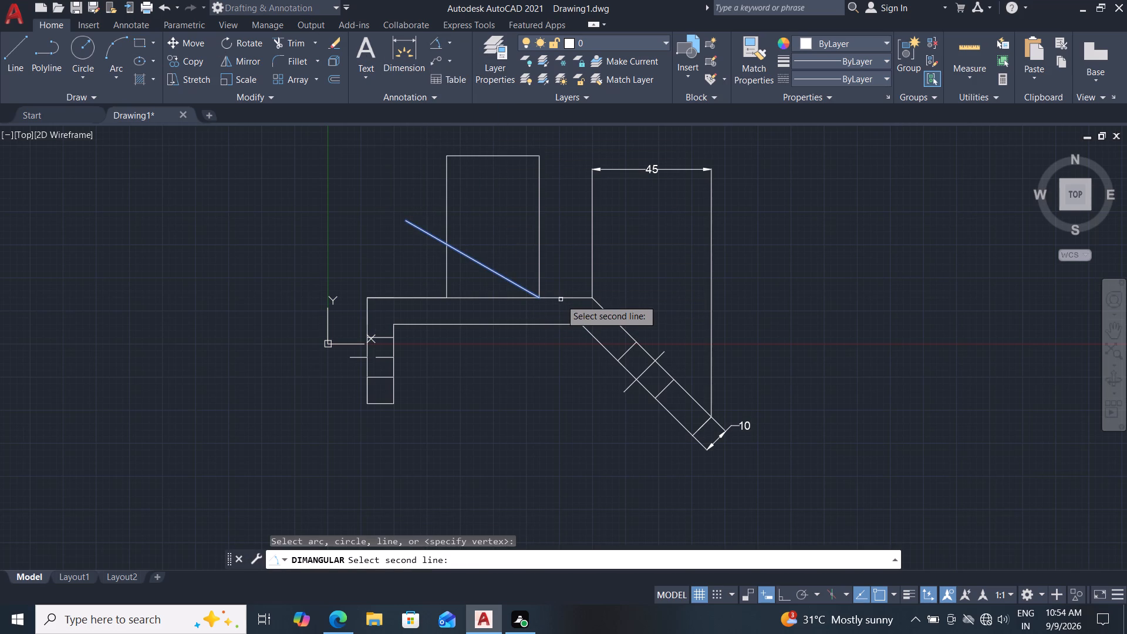
left_click(562, 298)
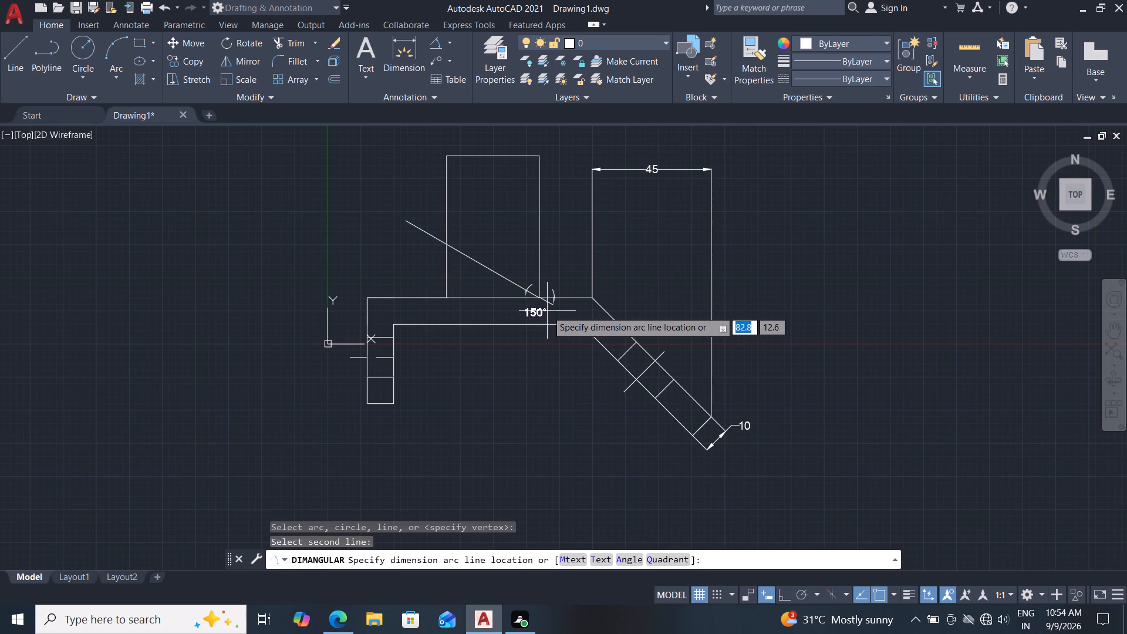
left_click(547, 311)
scroll(524, 319, "up", 1)
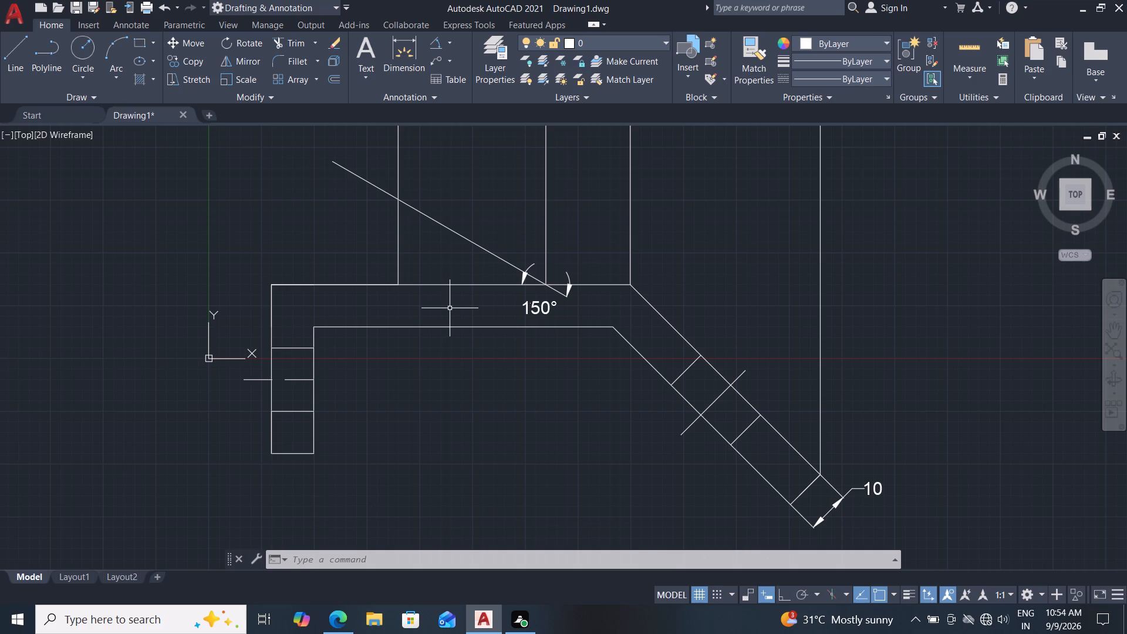
scroll(511, 292, "down", 1)
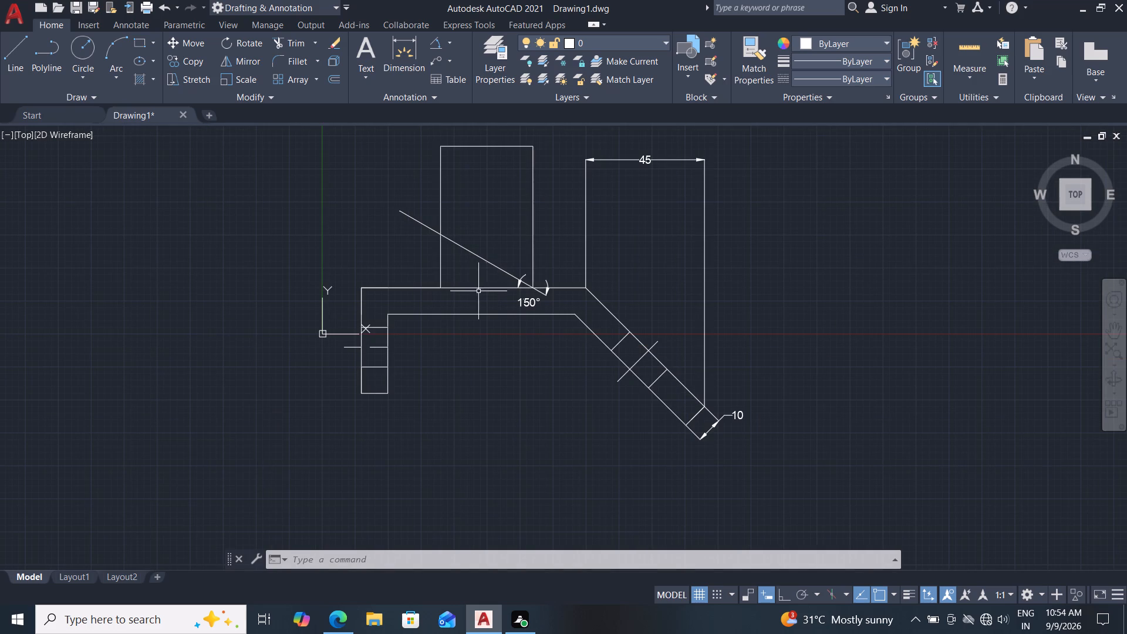
Trim away the block's top line, its right vertical, the left vertical above the sloping line, and the slope's overhang.
left_click(296, 44)
left_click(405, 184)
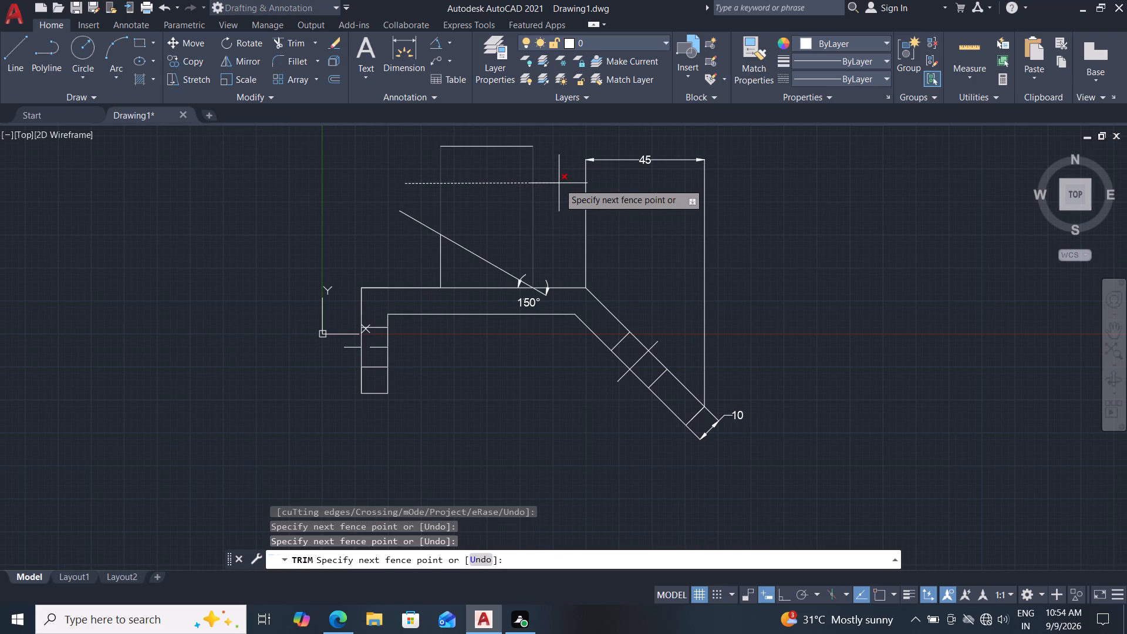
left_click(557, 183)
left_click(508, 147)
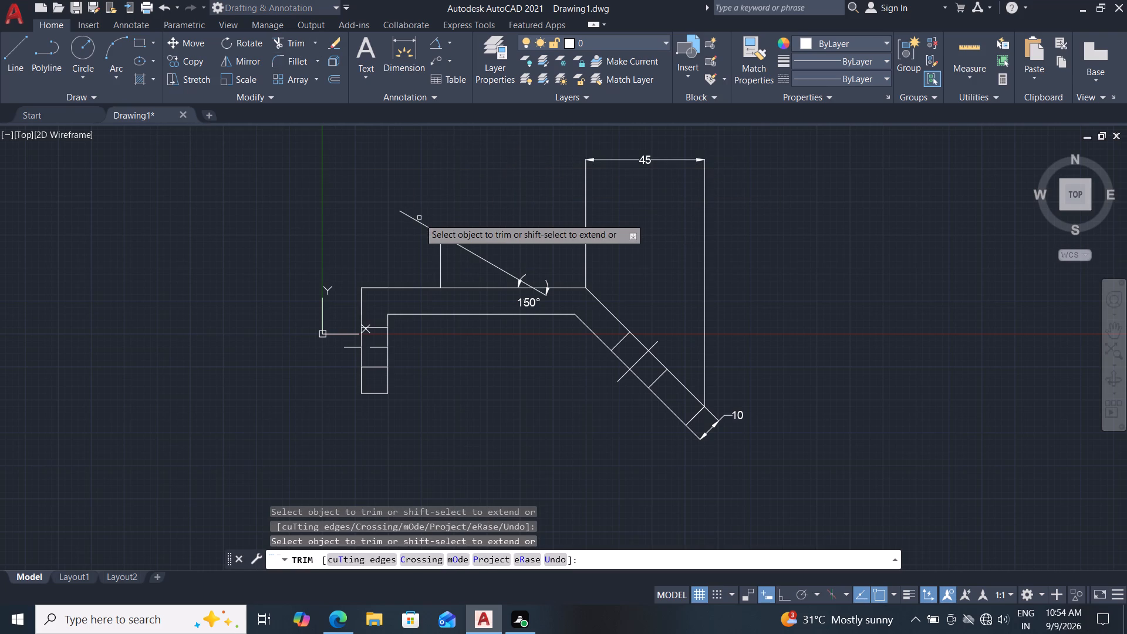
left_click(420, 224)
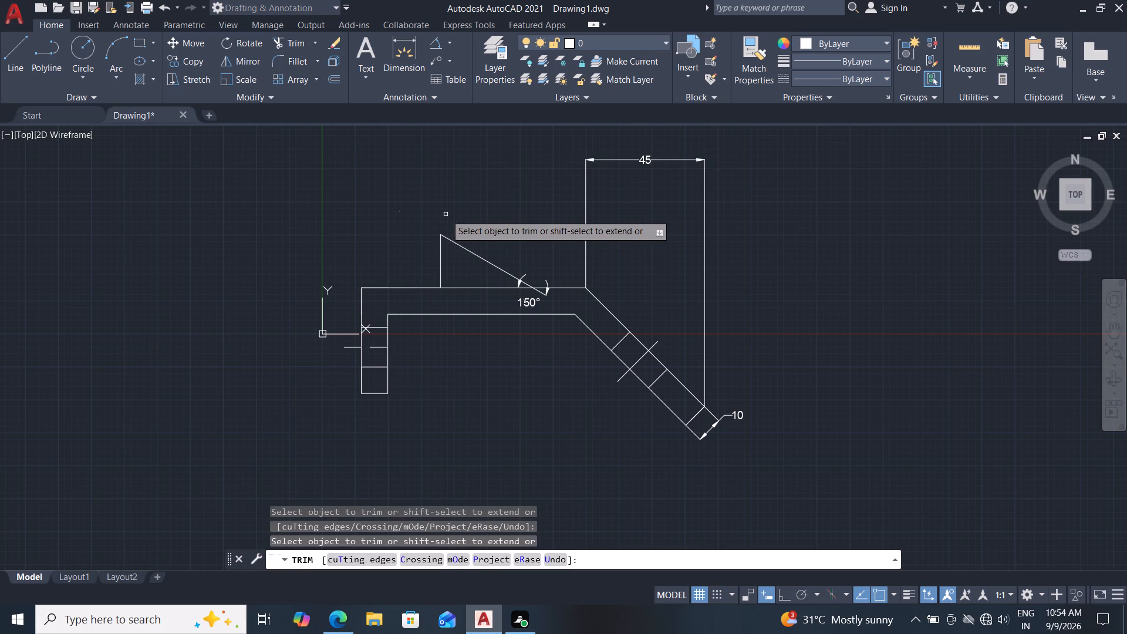
key("Escape")
key("Escape")
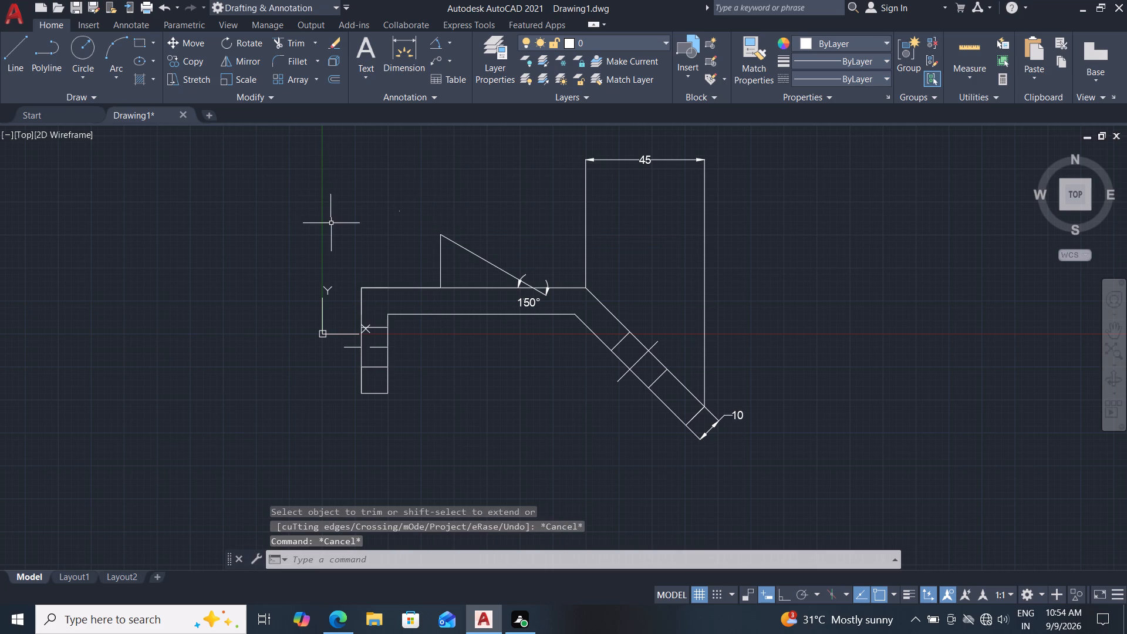
Draw a circle of radius 5 mm tangent to the profile's top edge and the wedge's vertical line, outside the wedge.
left_click(116, 83)
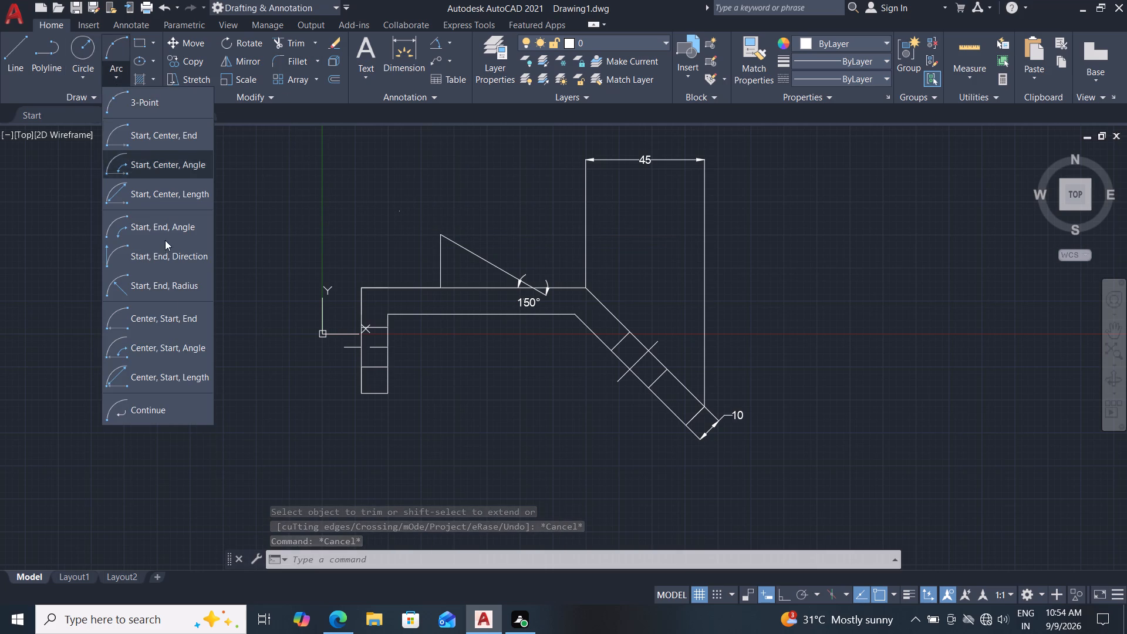
left_click(88, 73)
double_click(88, 73)
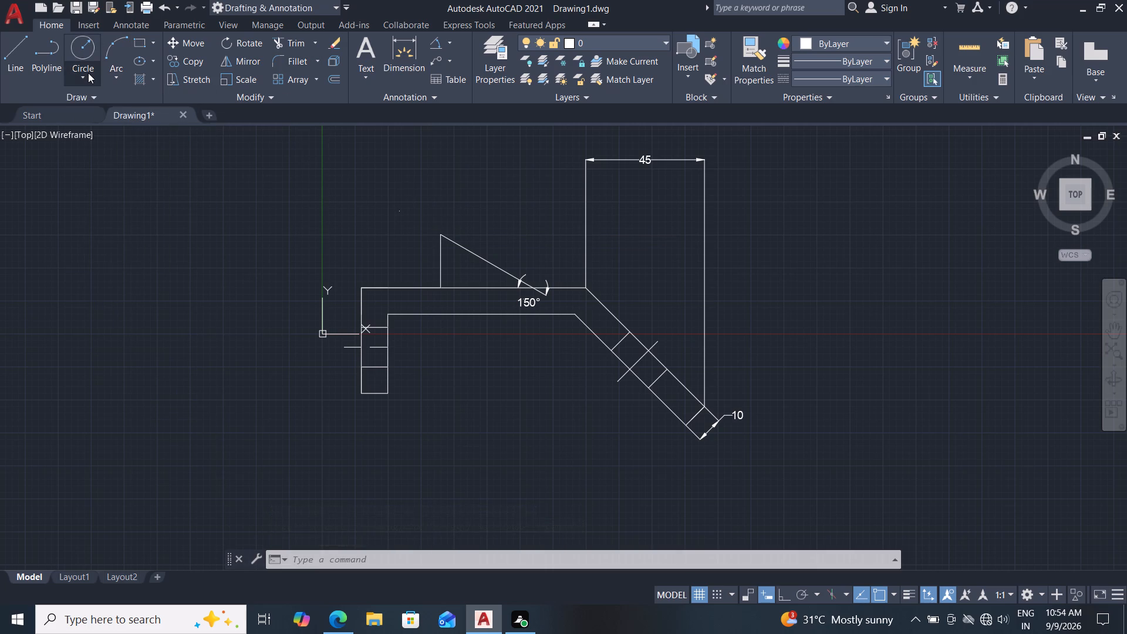
left_click(137, 235)
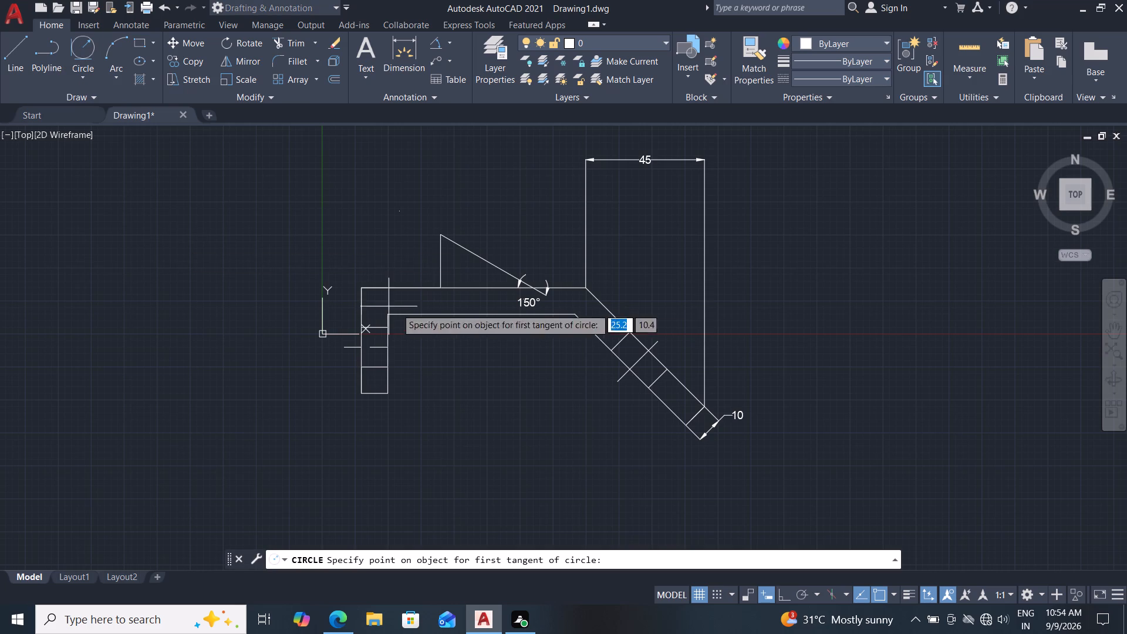
left_click(423, 285)
left_click(438, 274)
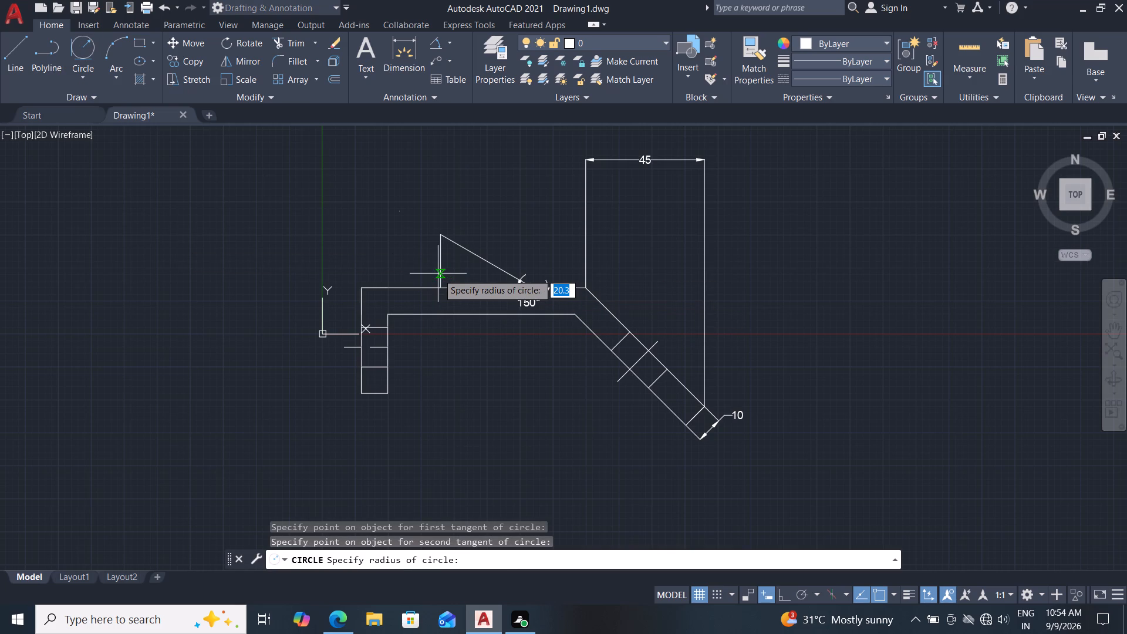
key("5")
key("Return")
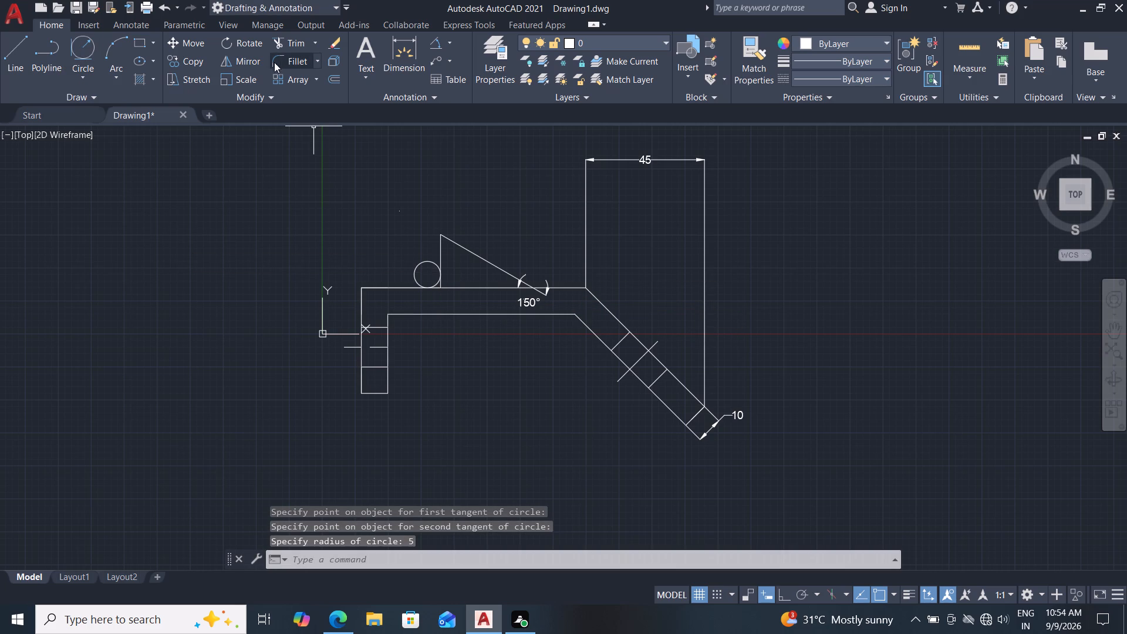
Trim the circle to a corner arc and remove the straight corner pieces and the top edge segment beneath the wedge.
left_click(286, 45)
scroll(476, 284, "up", 1)
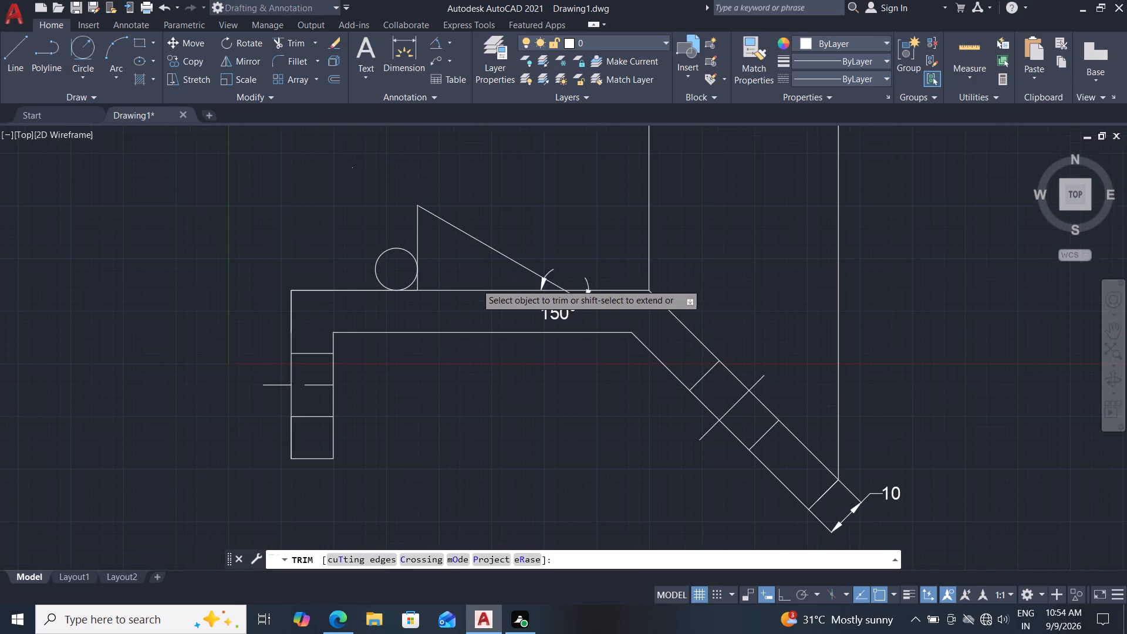
left_click(376, 265)
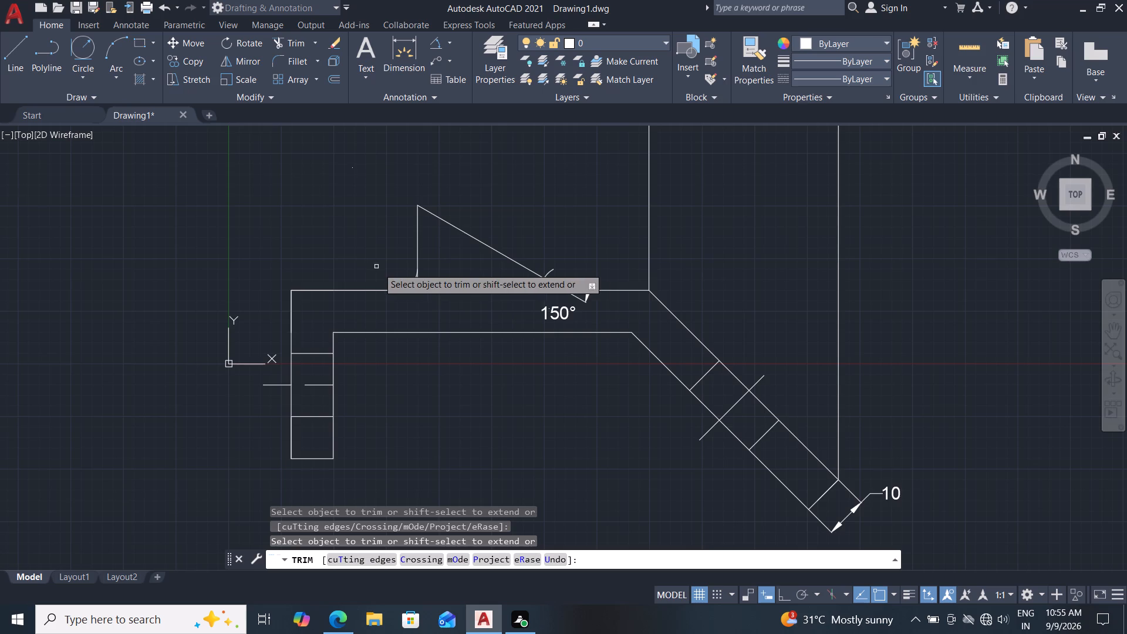
scroll(428, 297, "up", 2)
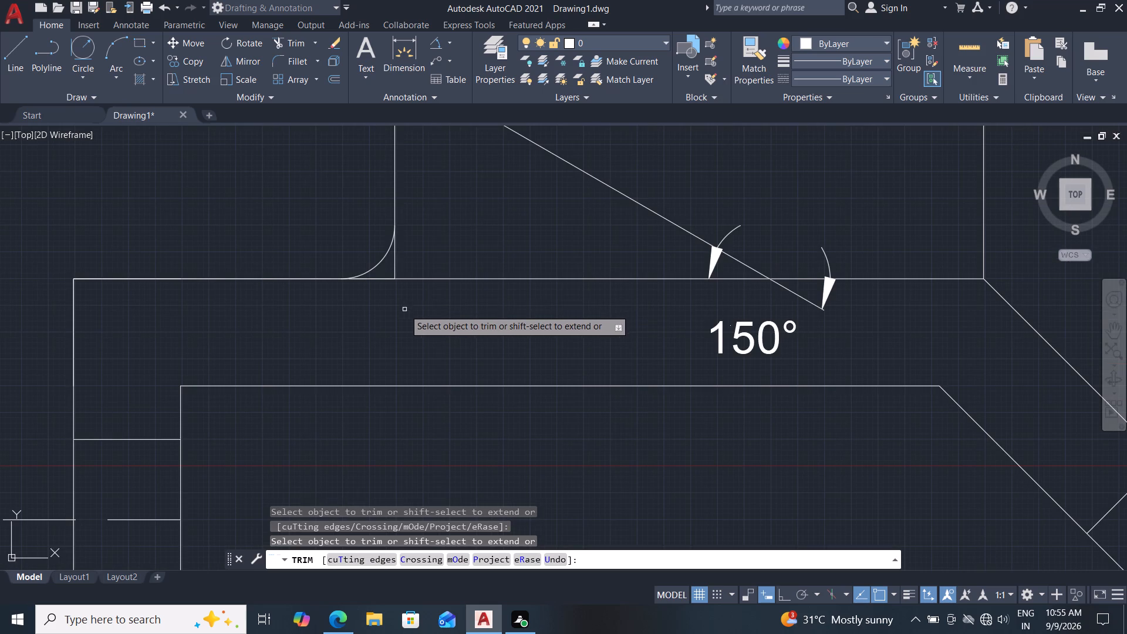
left_click(377, 279)
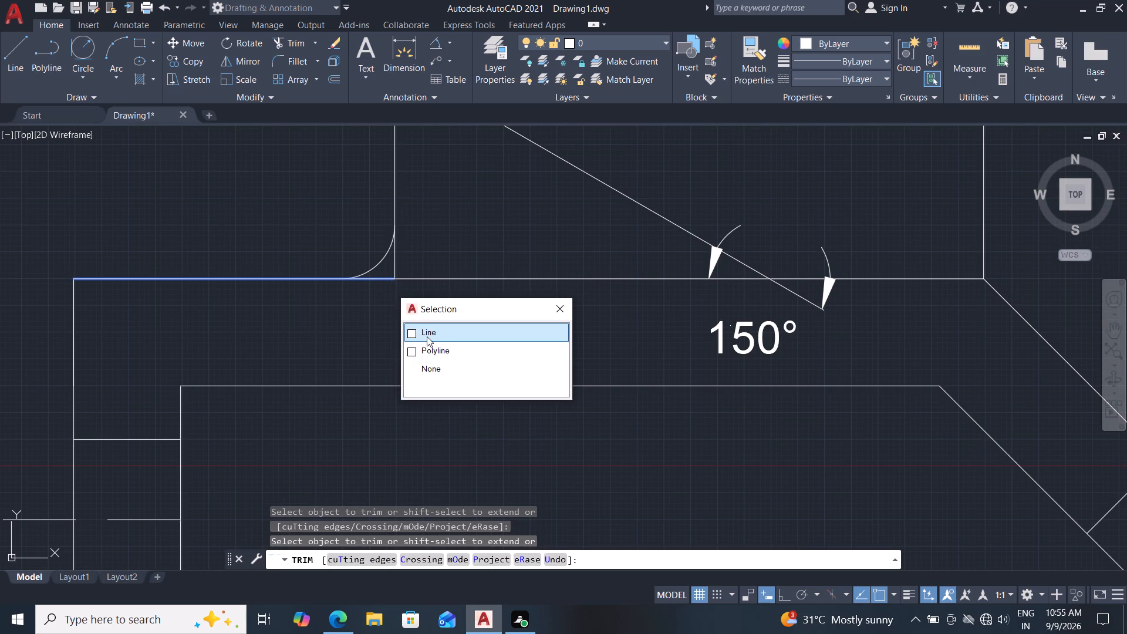
left_click(427, 336)
left_click(380, 278)
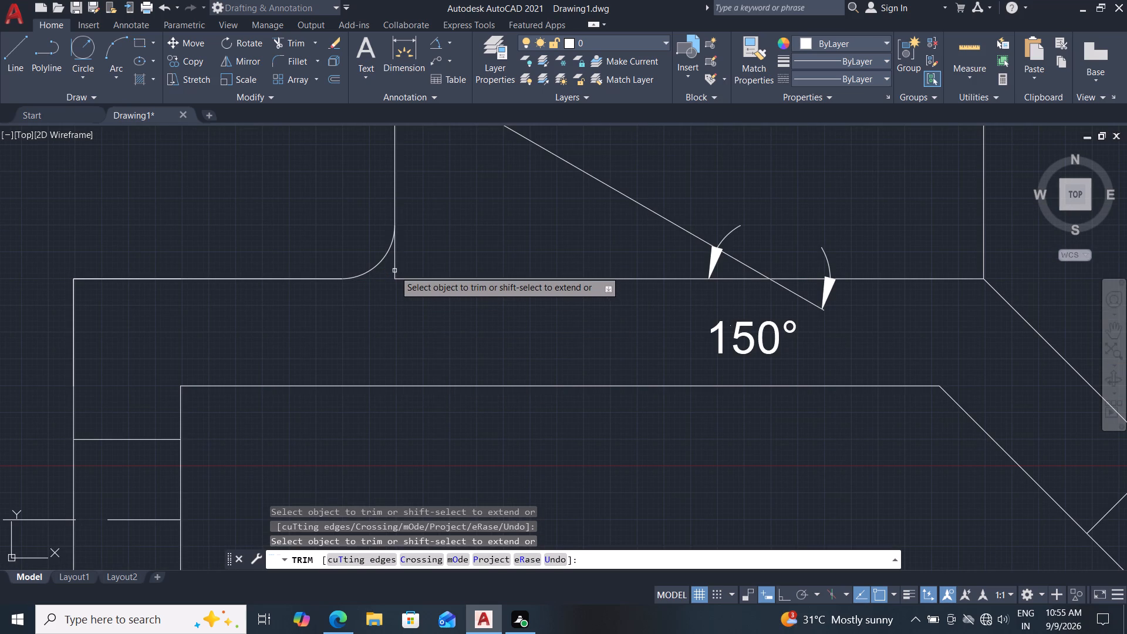
left_click(394, 271)
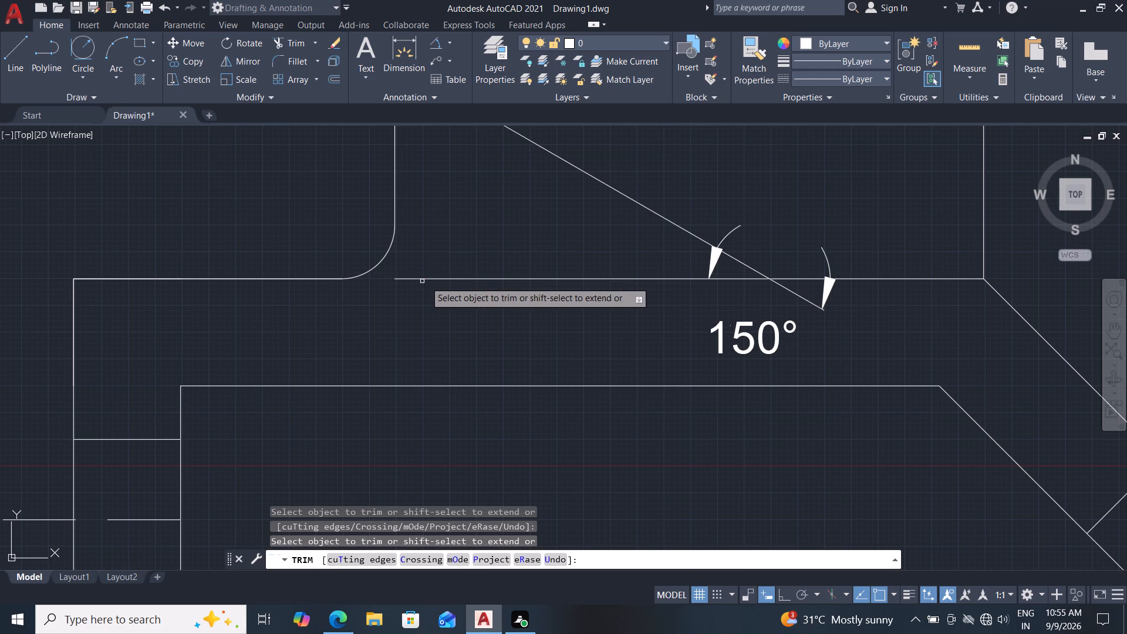
left_click(439, 279)
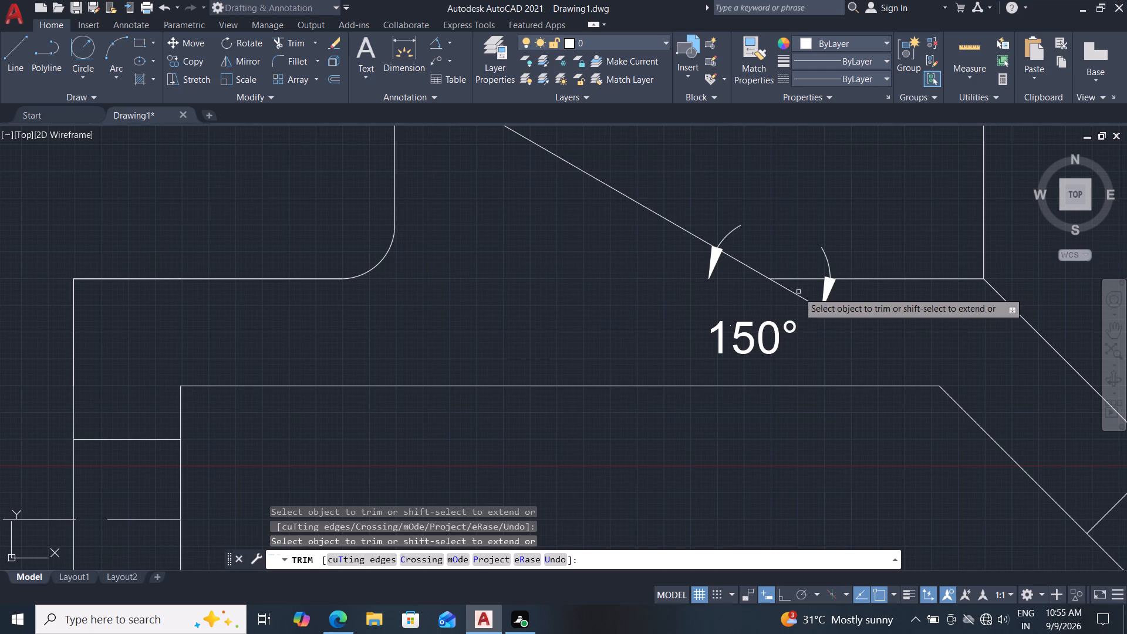
scroll(500, 309, "down", 2)
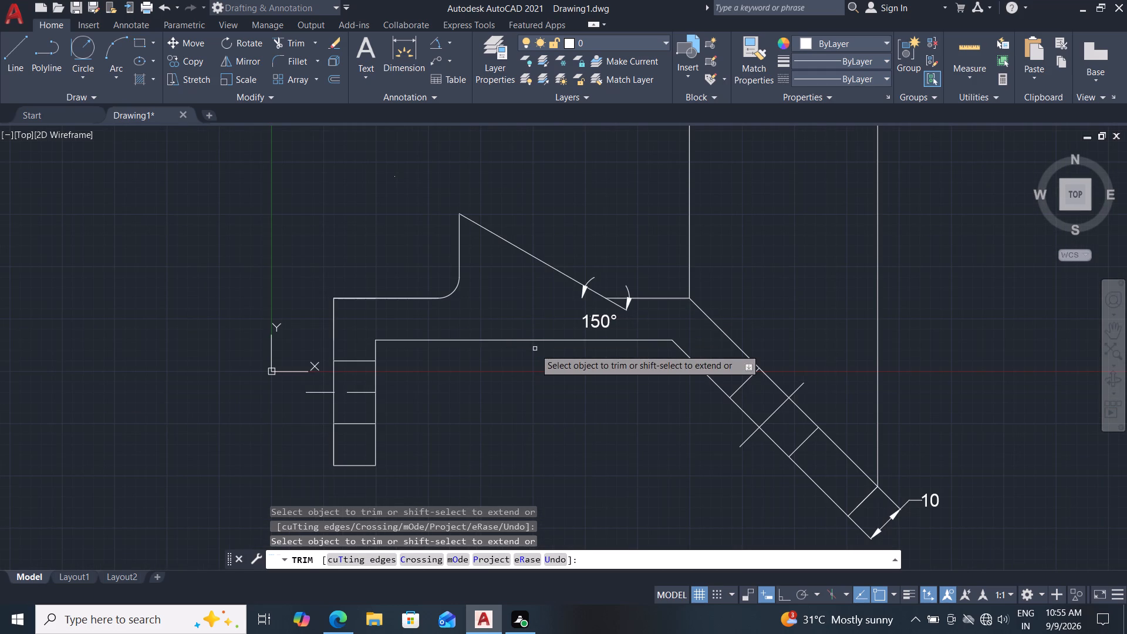
key("Escape")
key("Escape")
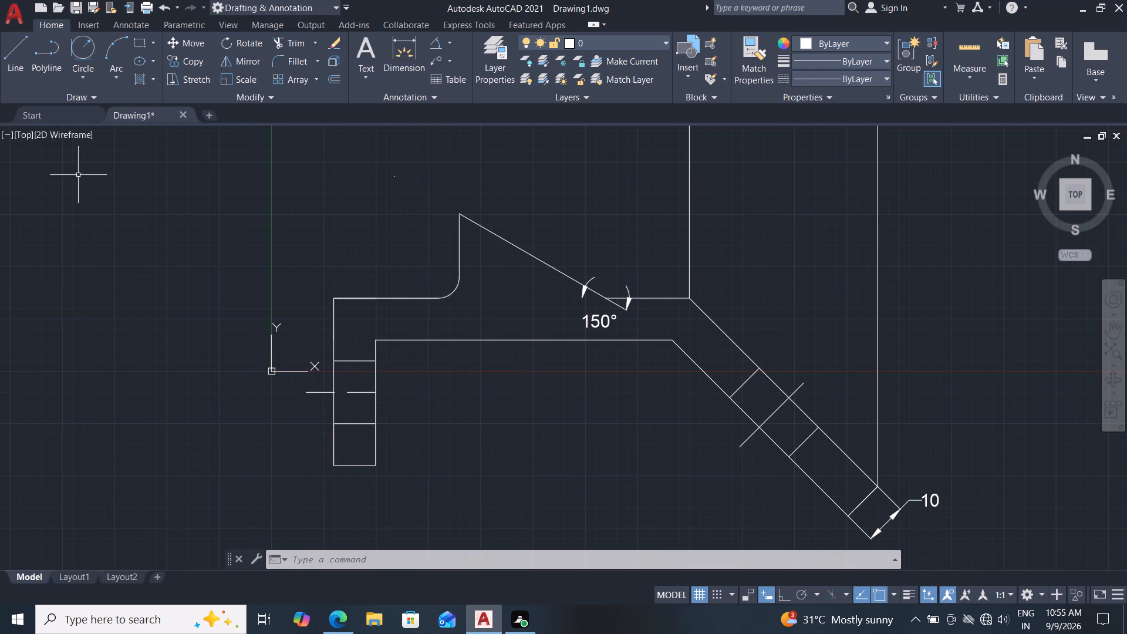
Draw an 8 mm line from the sloping line's midpoint, perpendicular to it, into the wedge.
left_click(9, 50)
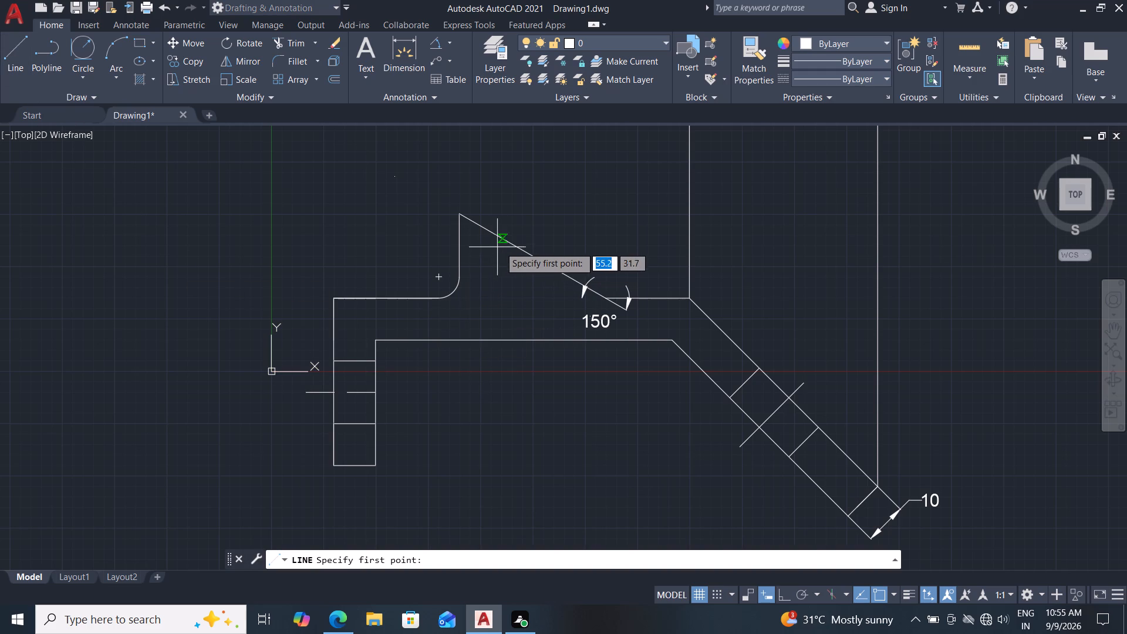
left_click(531, 258)
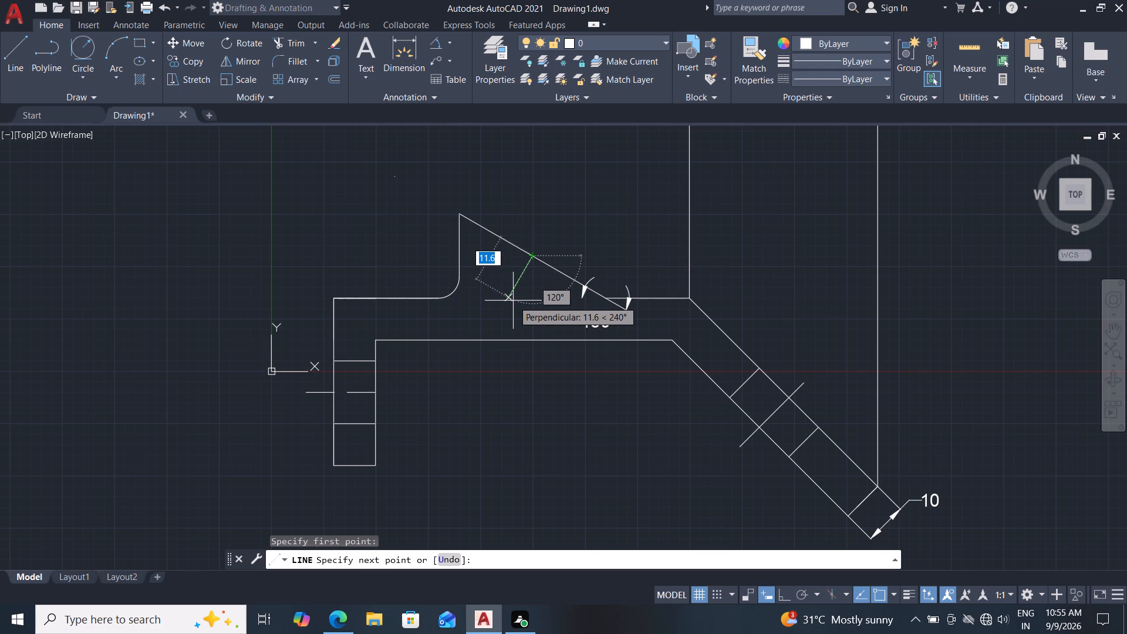
key("8")
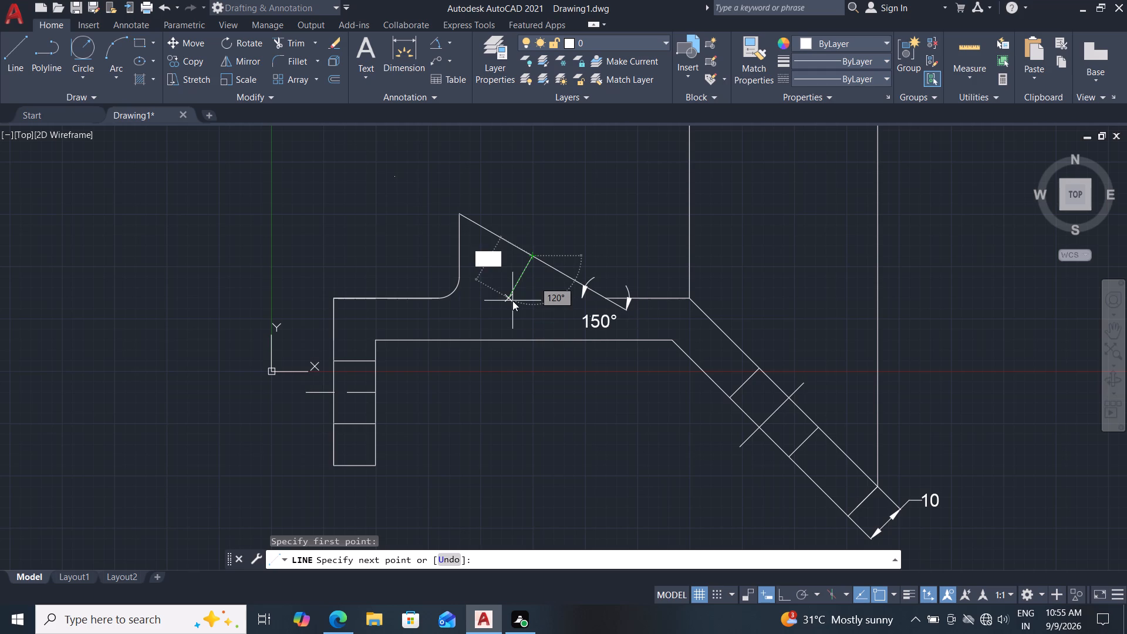
key("Return")
key("Escape")
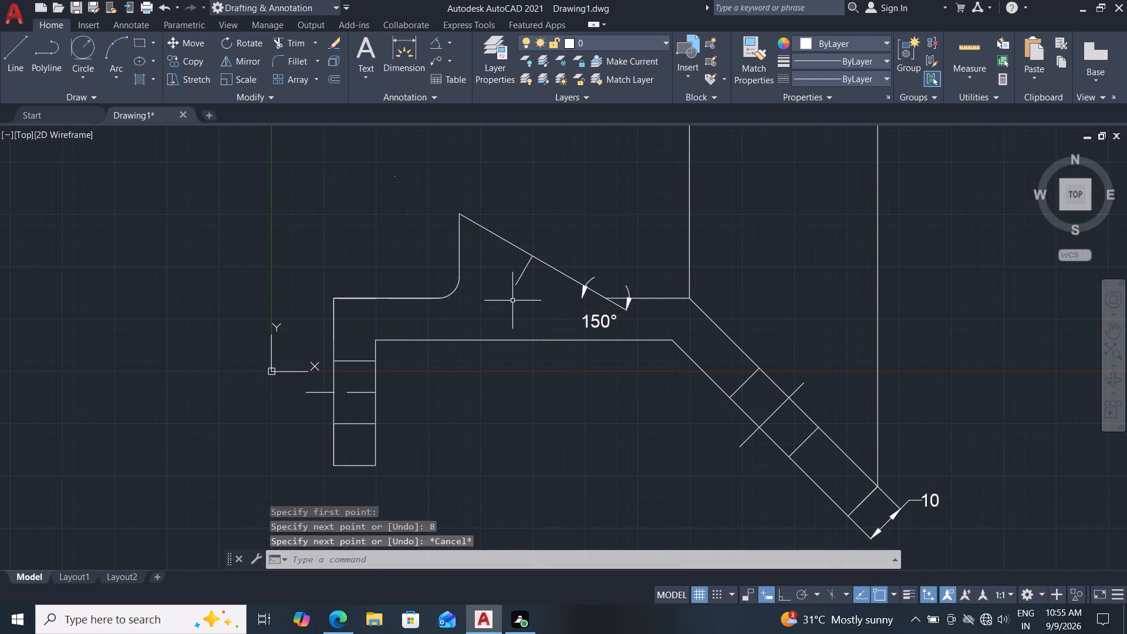
key("Escape")
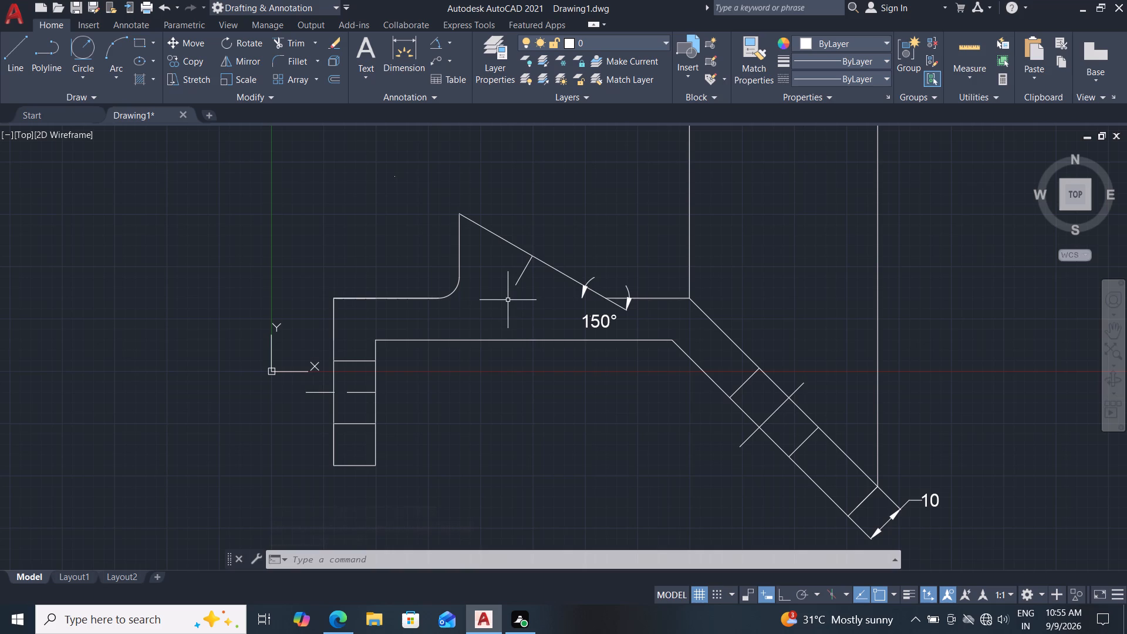
Offset the 8 mm perpendicular line inside the wedge by 13 mm to both sides along the slope.
middle_click_drag(491, 309, 482, 302)
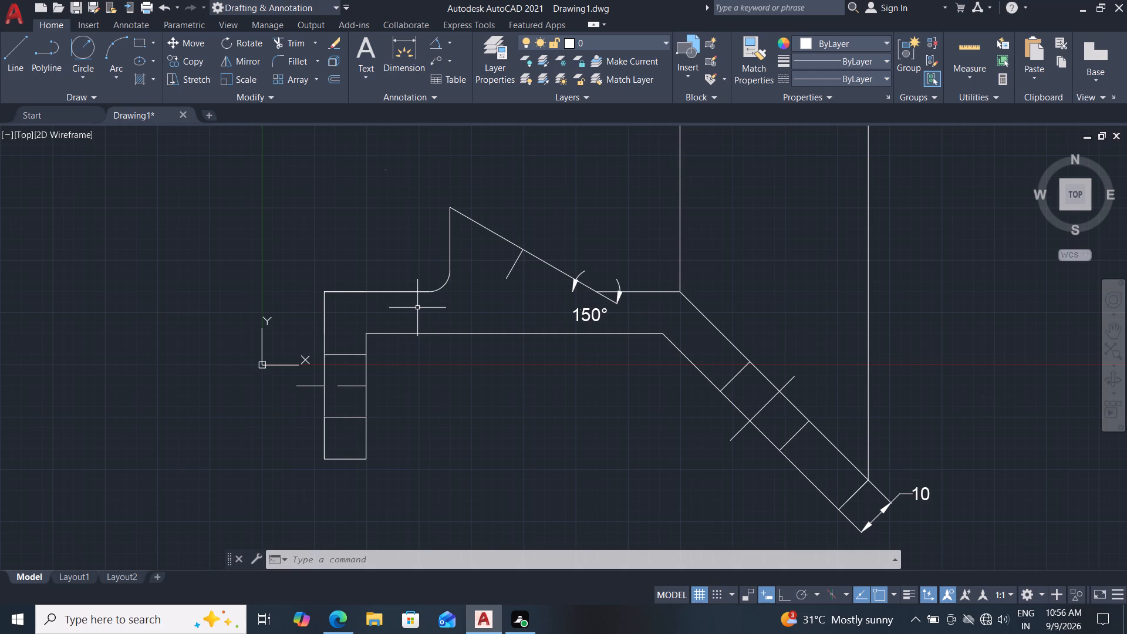
key("o")
key("Return")
type("13")
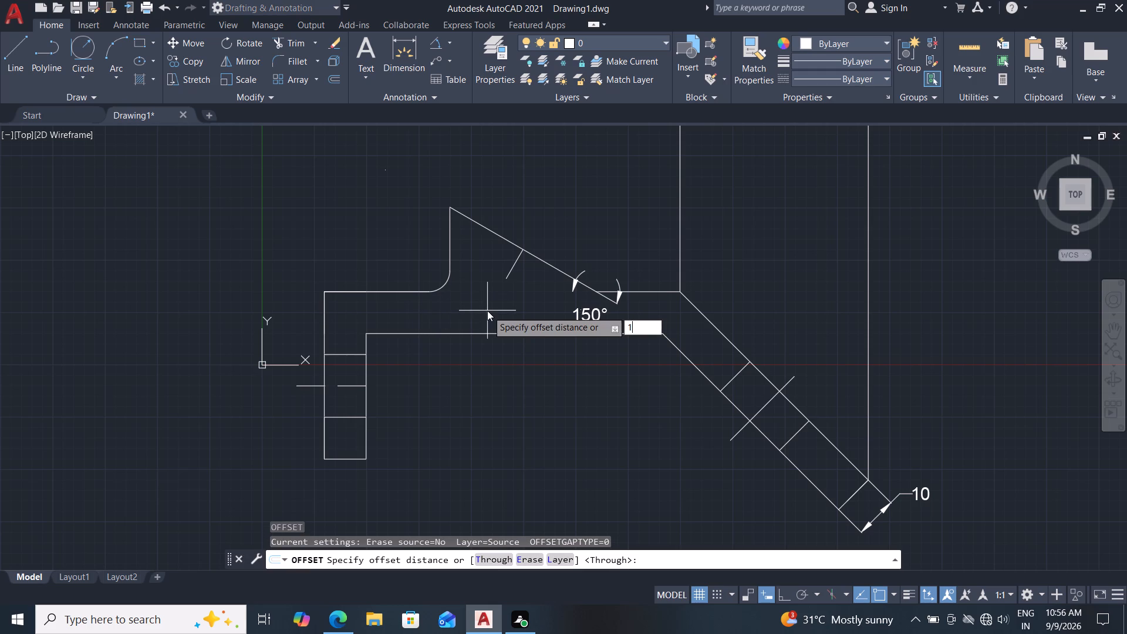
key("Return")
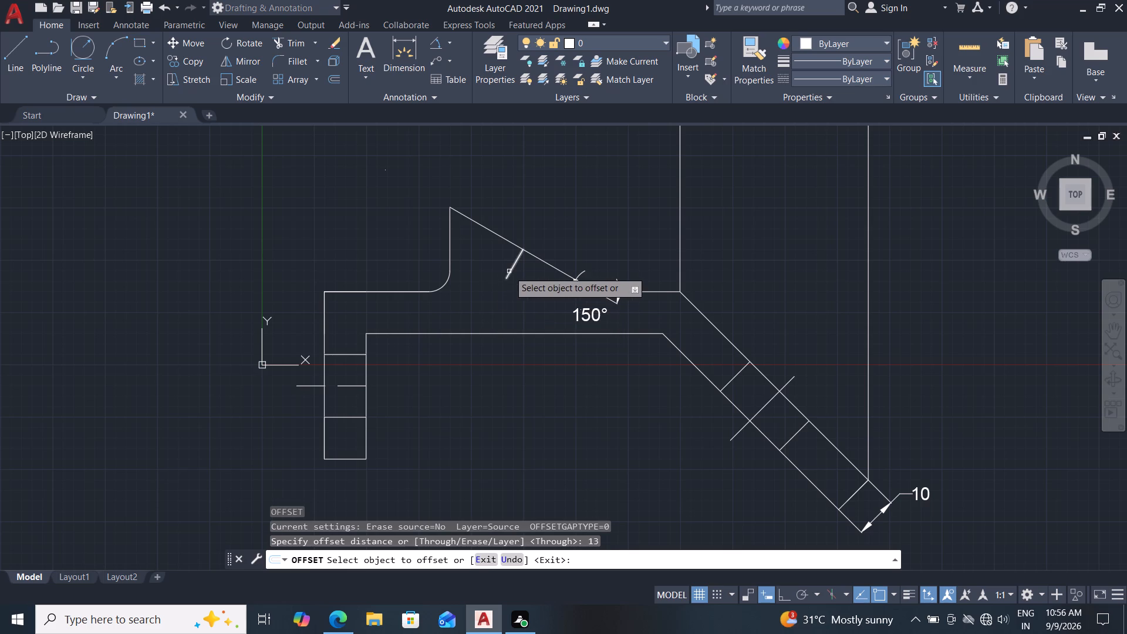
left_click_drag(509, 271, 501, 267)
left_click(473, 248)
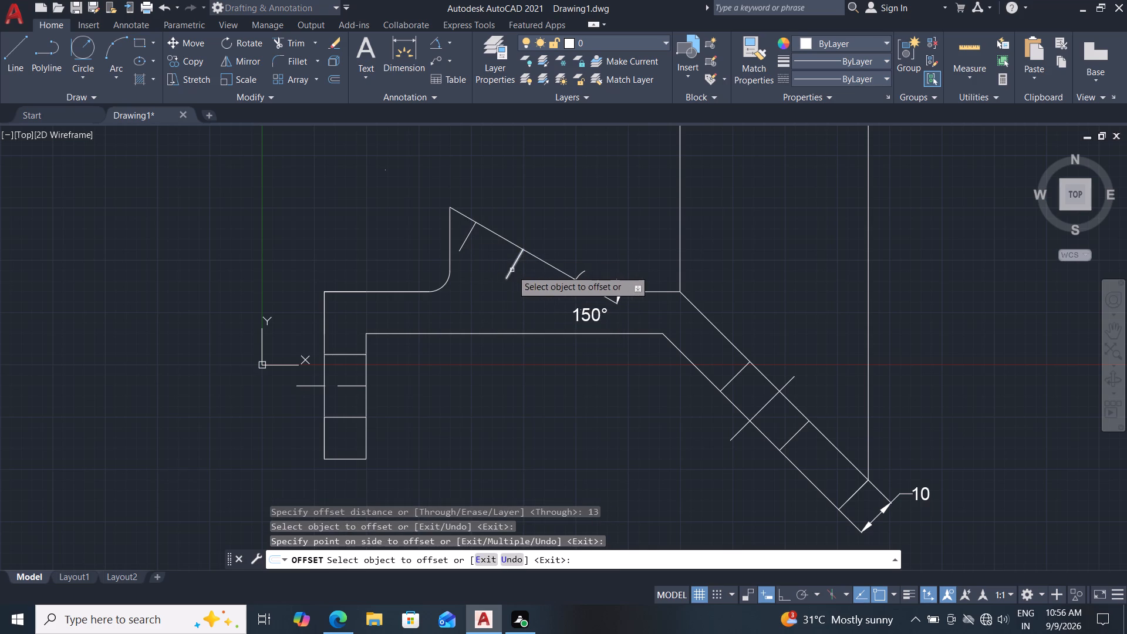
left_click_drag(512, 270, 519, 272)
left_click(539, 291)
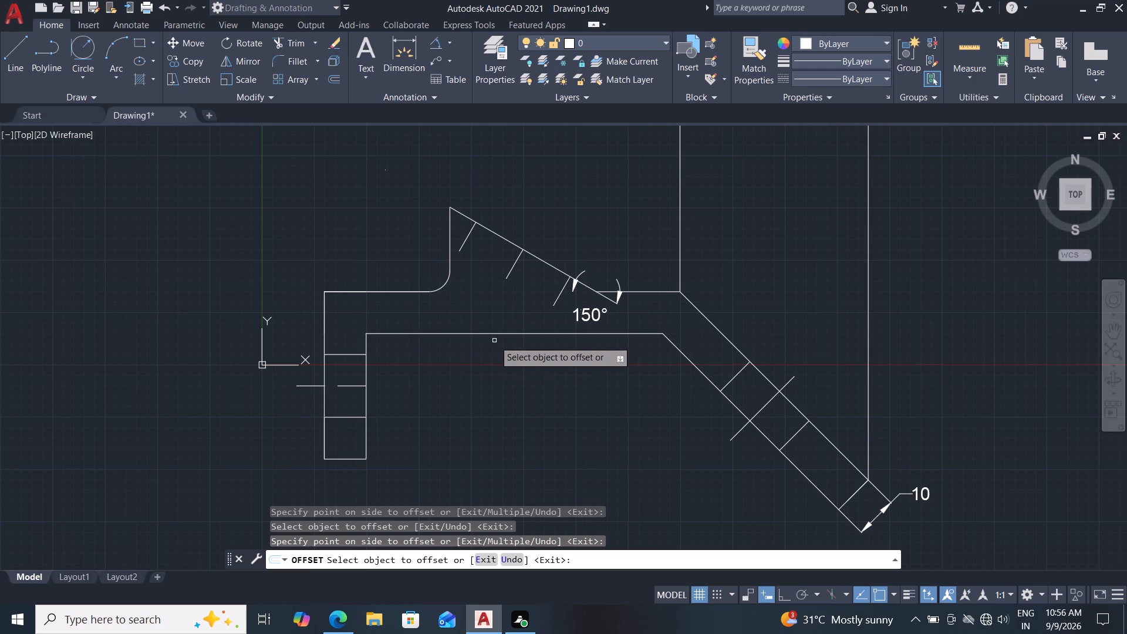
key("Escape")
key("Escape")
Draw a line joining the free lower ends of the two outer perpendicular lines to close the slot rectangle.
left_click(9, 56)
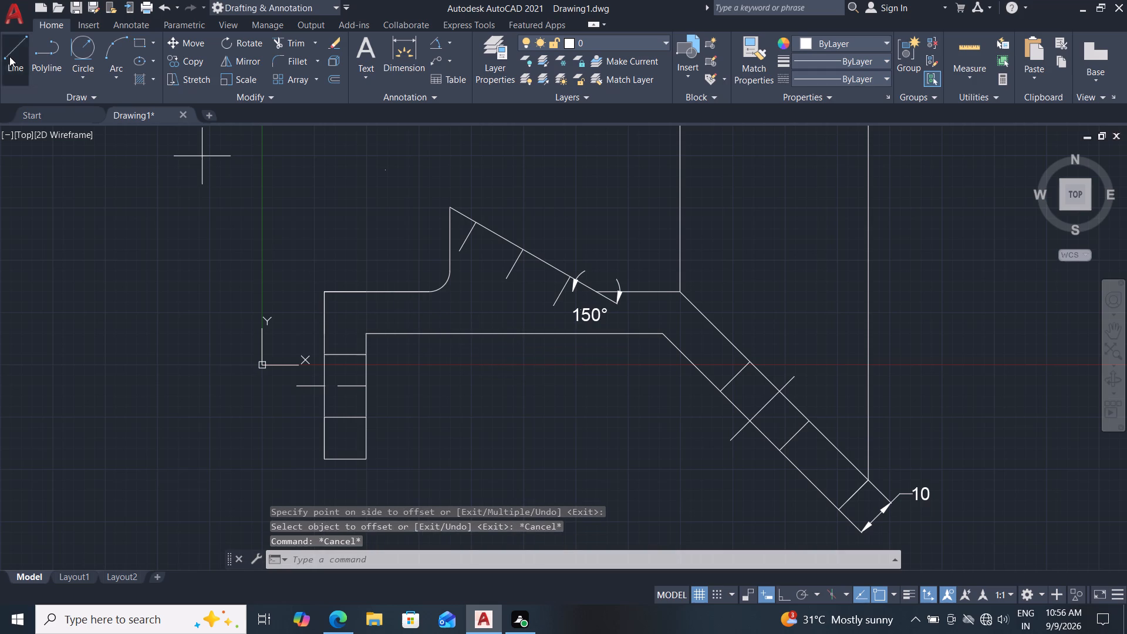
left_click(462, 250)
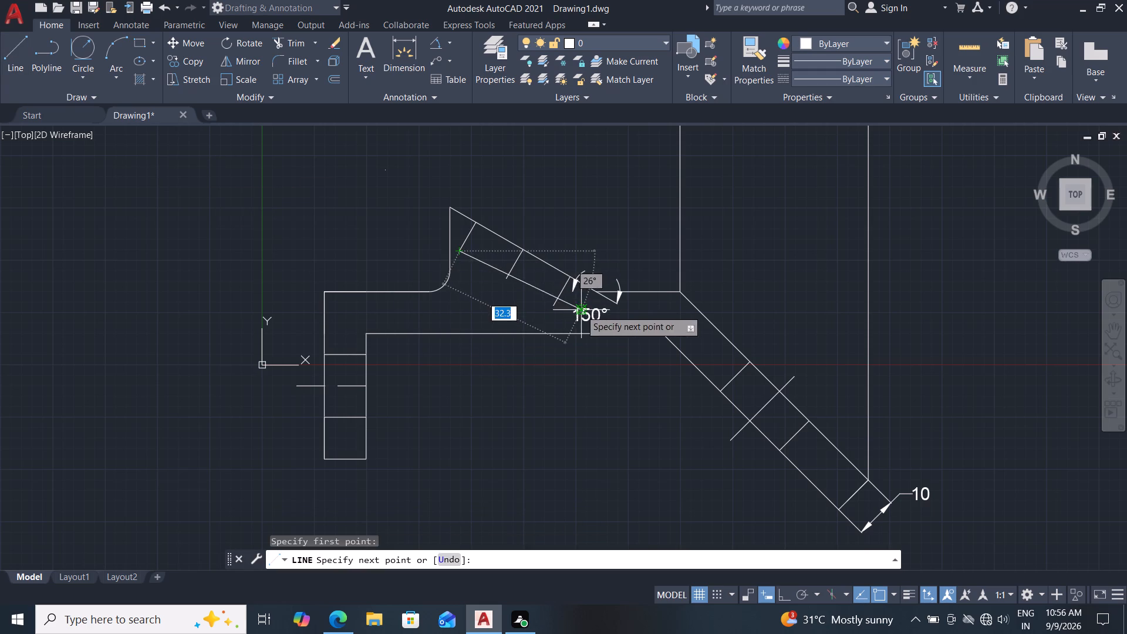
left_click(552, 303)
key("Escape")
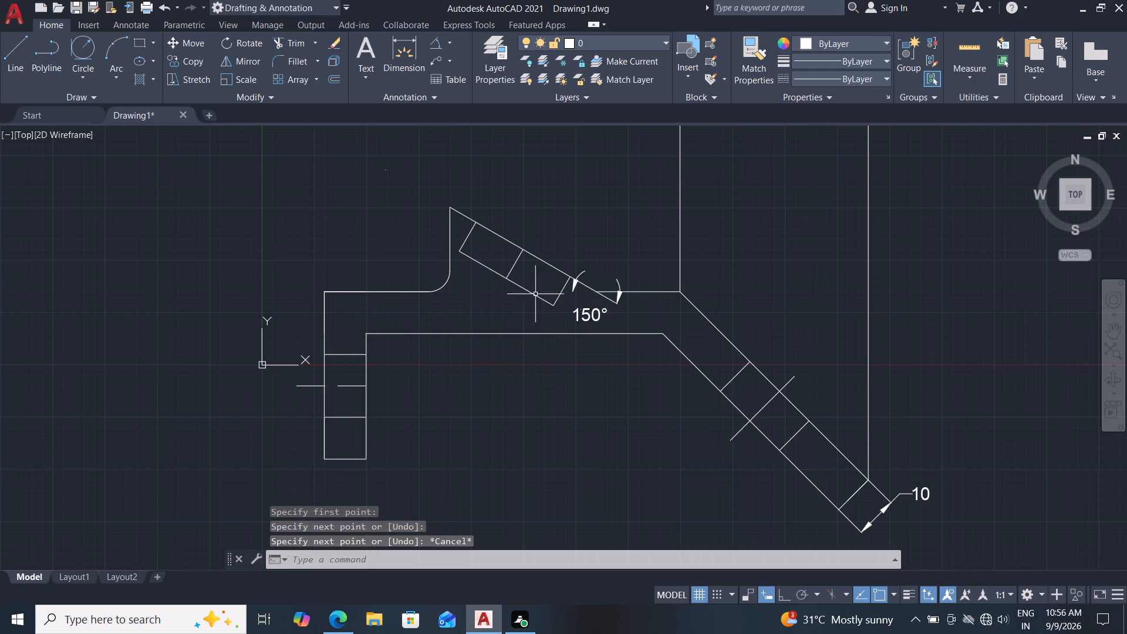
Delete the middle perpendicular line inside the wedge's rectangle.
left_click(513, 262)
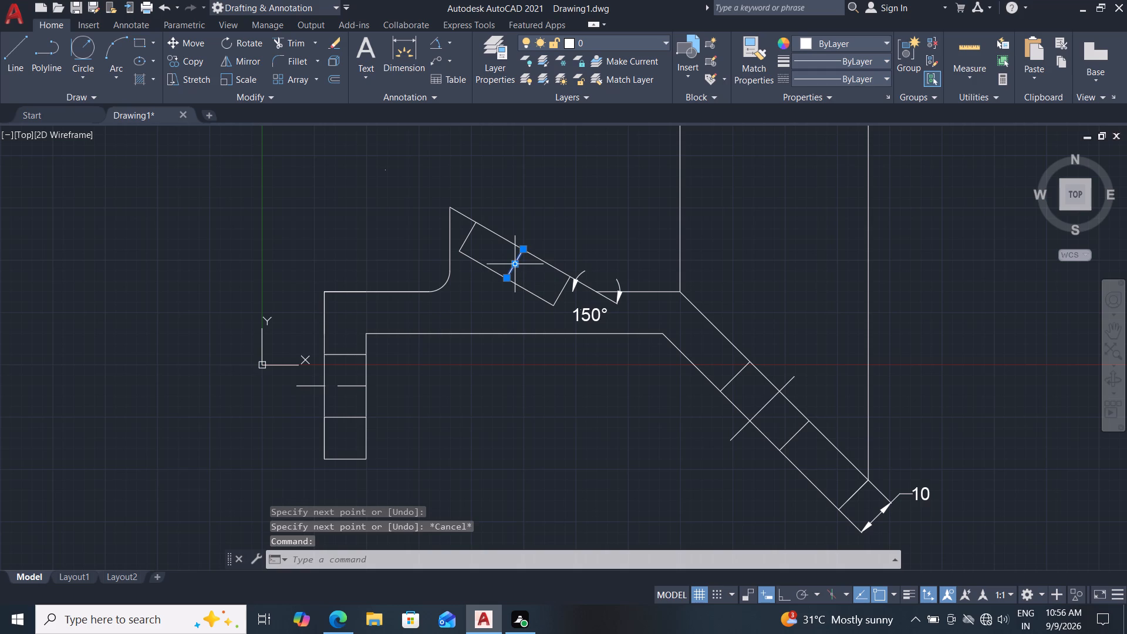
key("Delete")
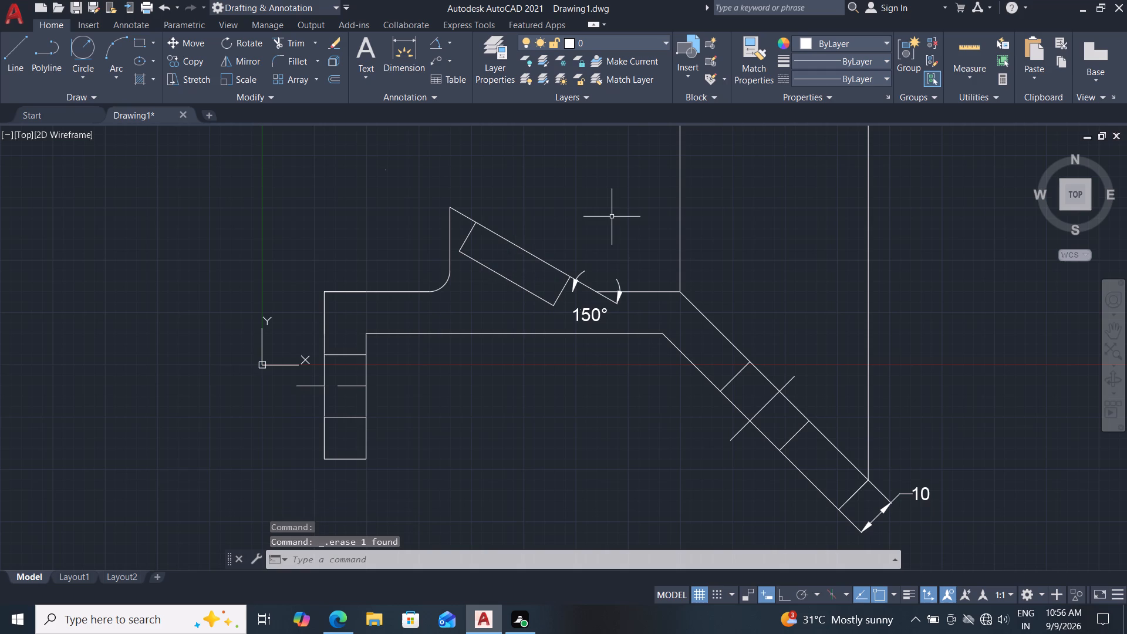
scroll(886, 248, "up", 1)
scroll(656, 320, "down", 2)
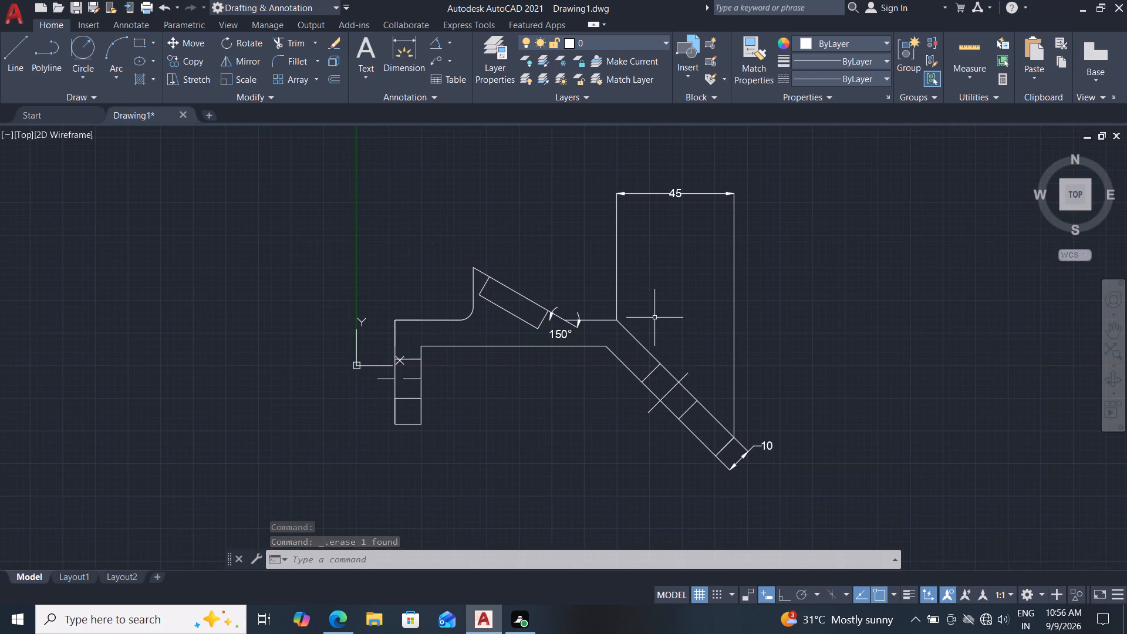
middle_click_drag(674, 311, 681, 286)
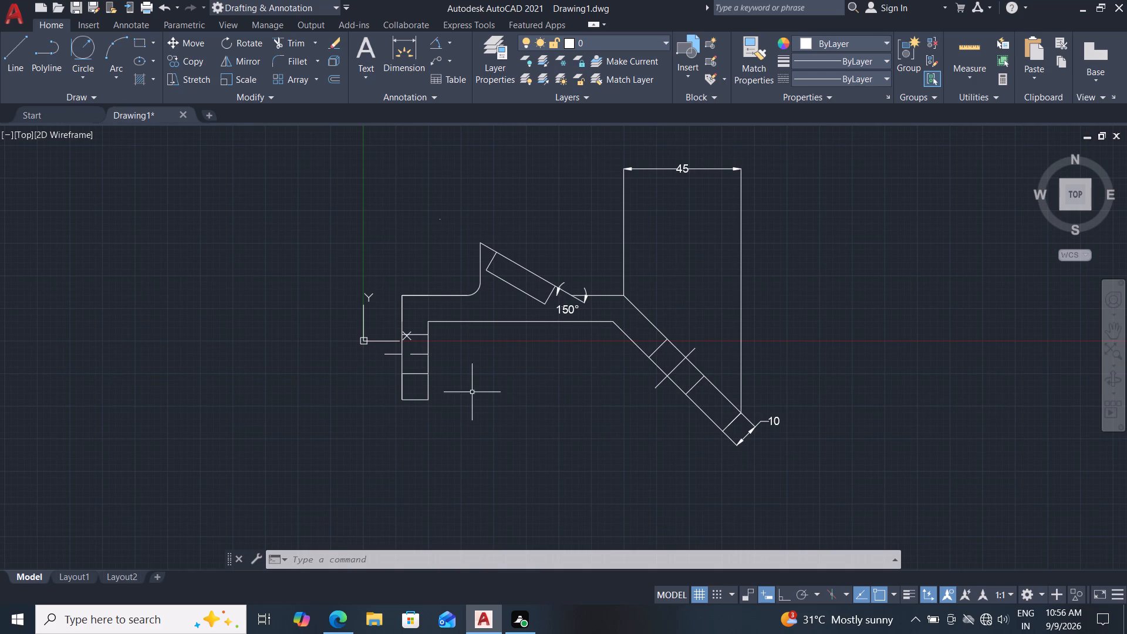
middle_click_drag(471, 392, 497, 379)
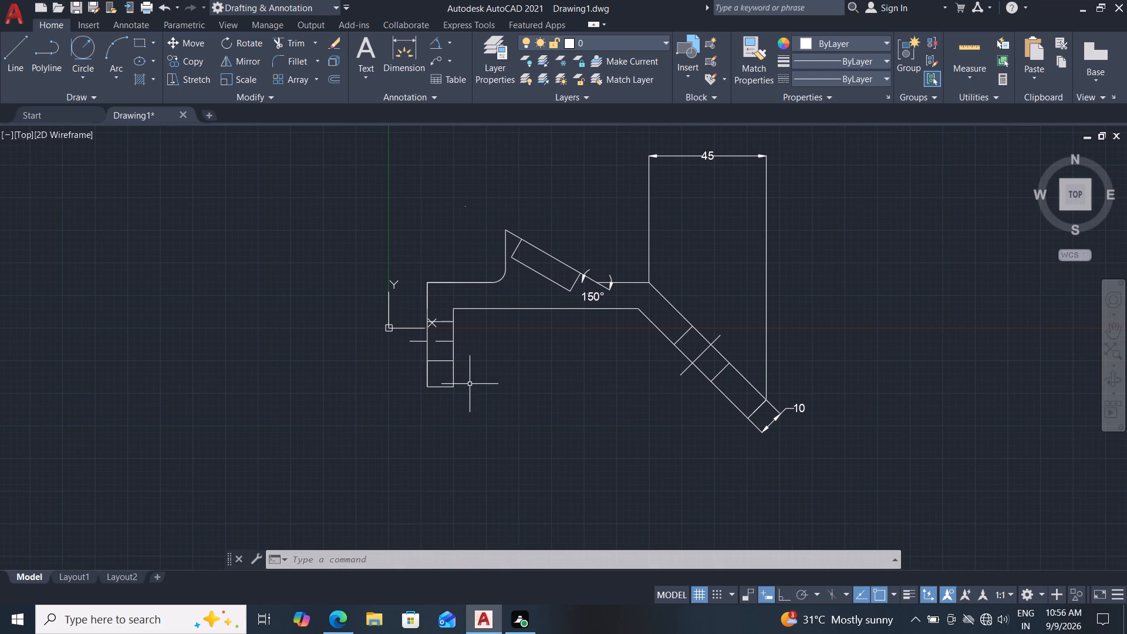
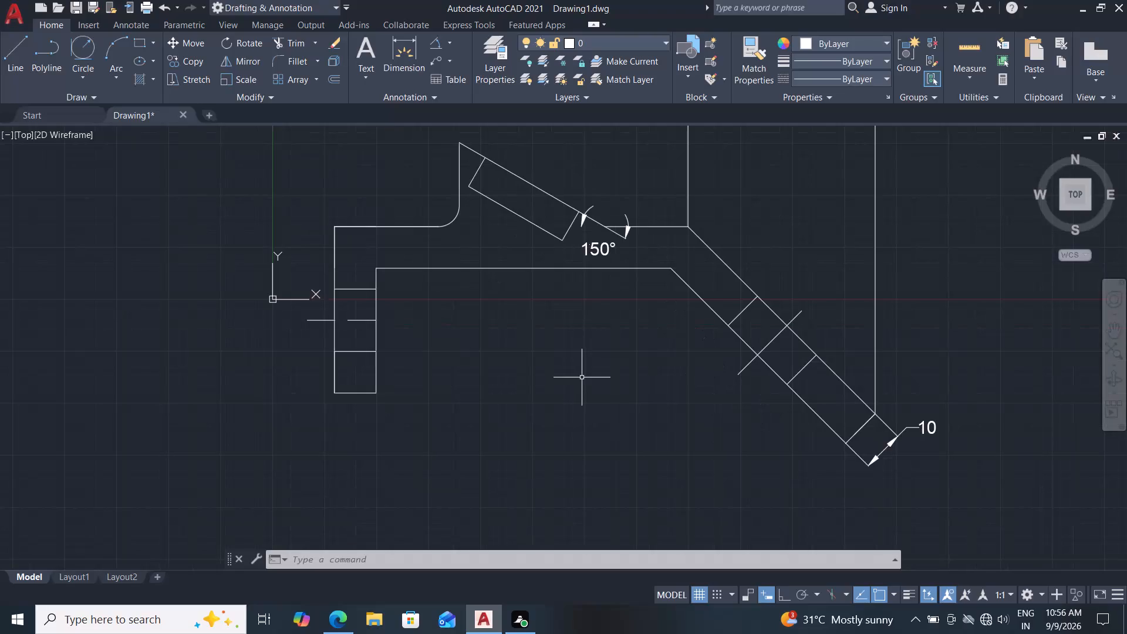
Add an aligned dimension below the 45° arm between the hole's centre line and its upper hole line.
left_click(441, 38)
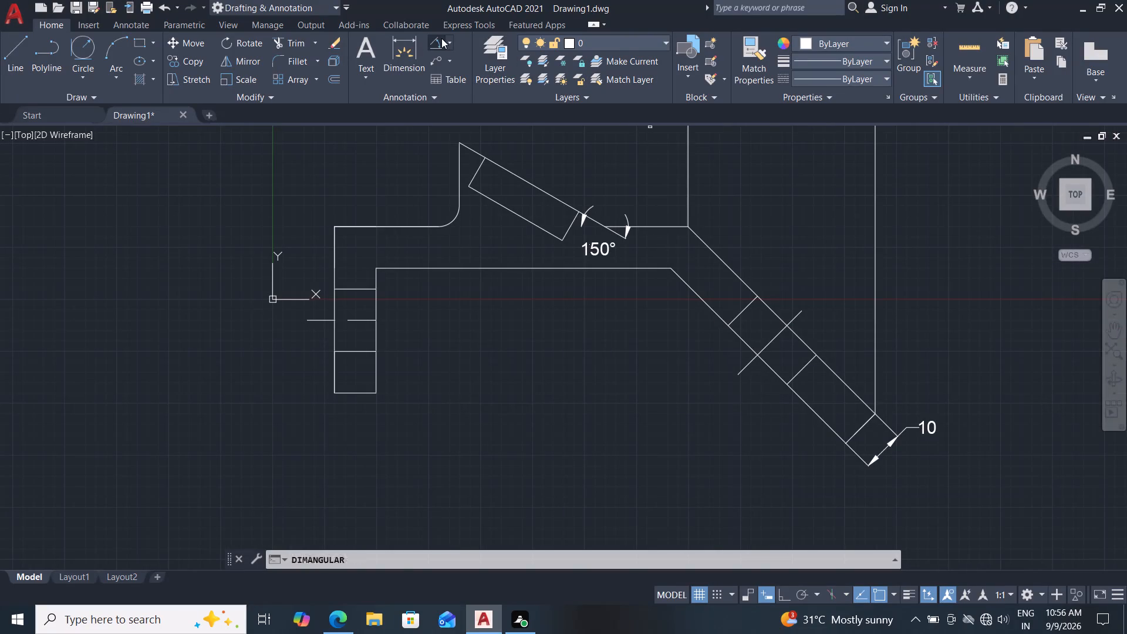
left_click(451, 45)
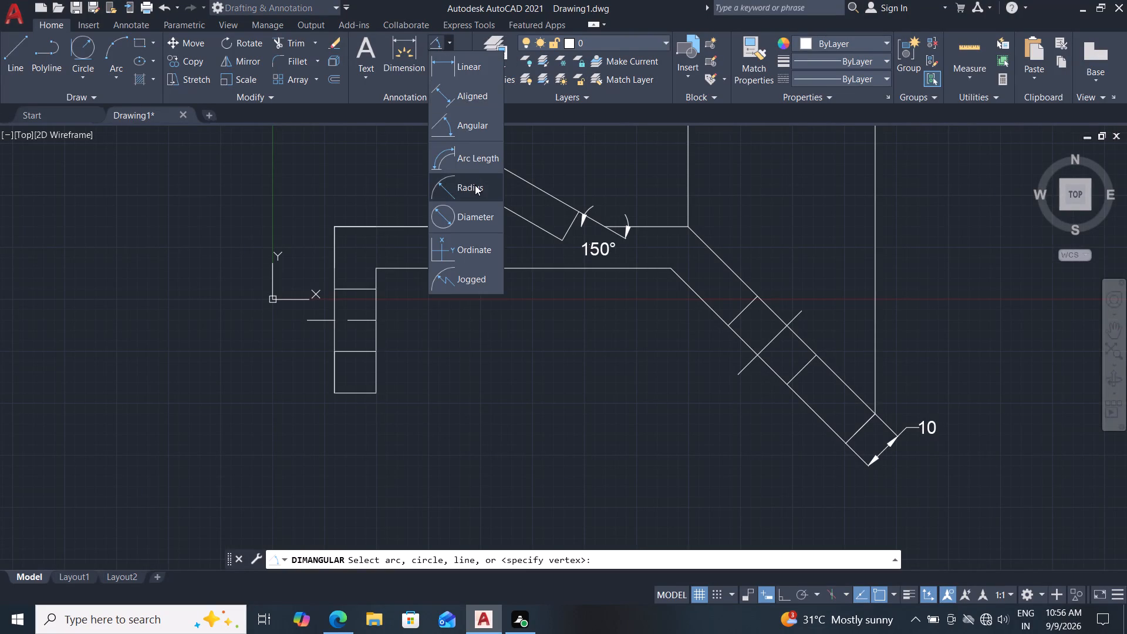
left_click(482, 93)
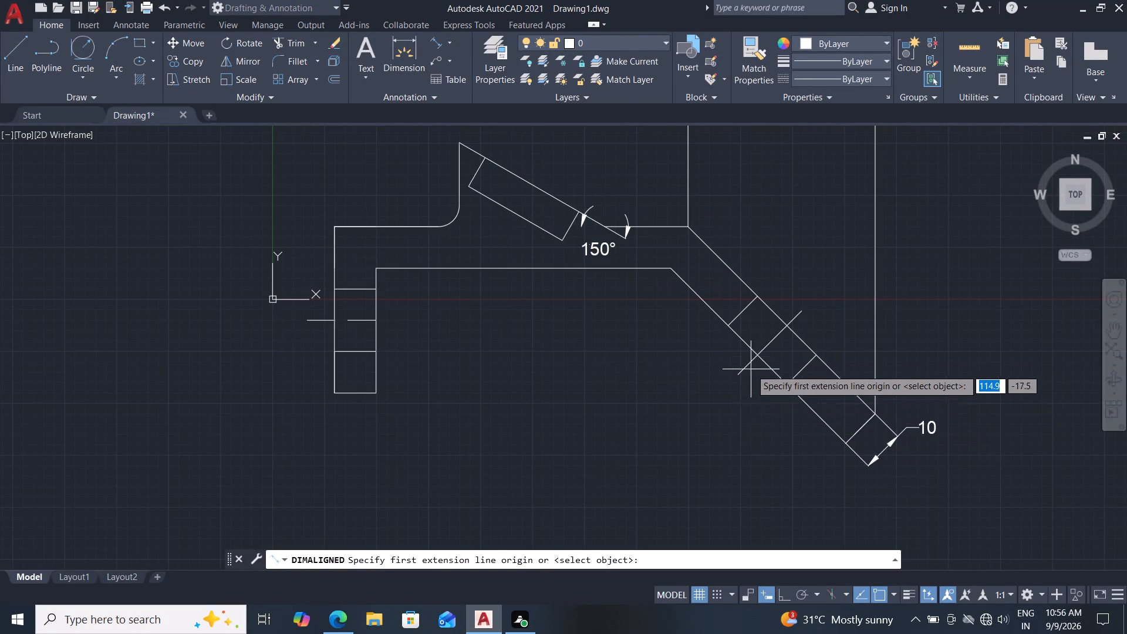
left_click(755, 356)
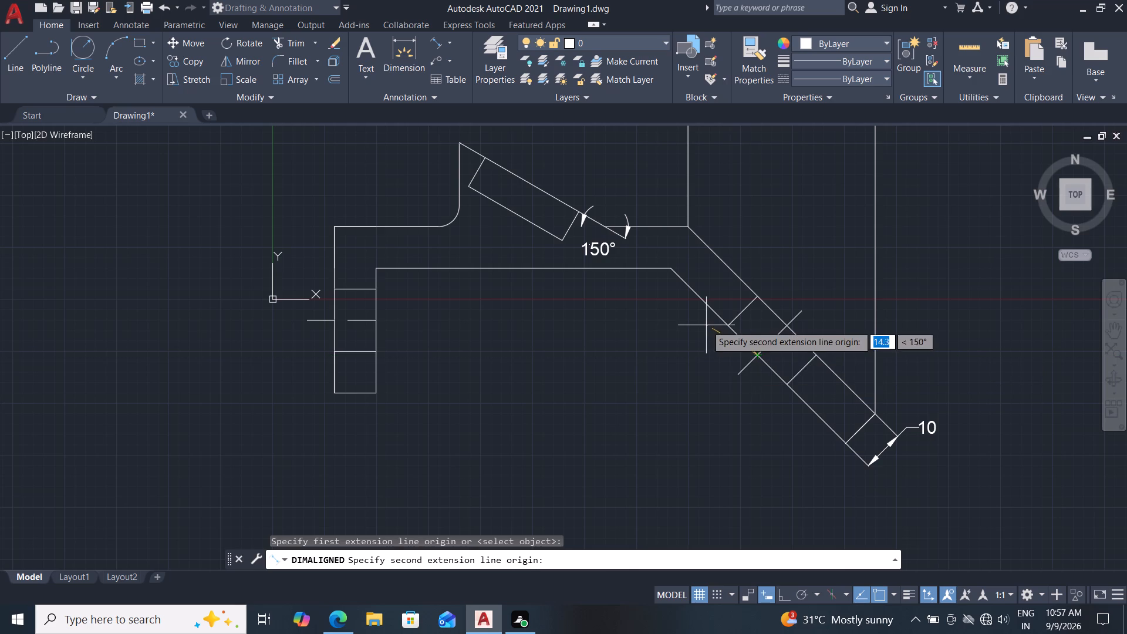
left_click(726, 329)
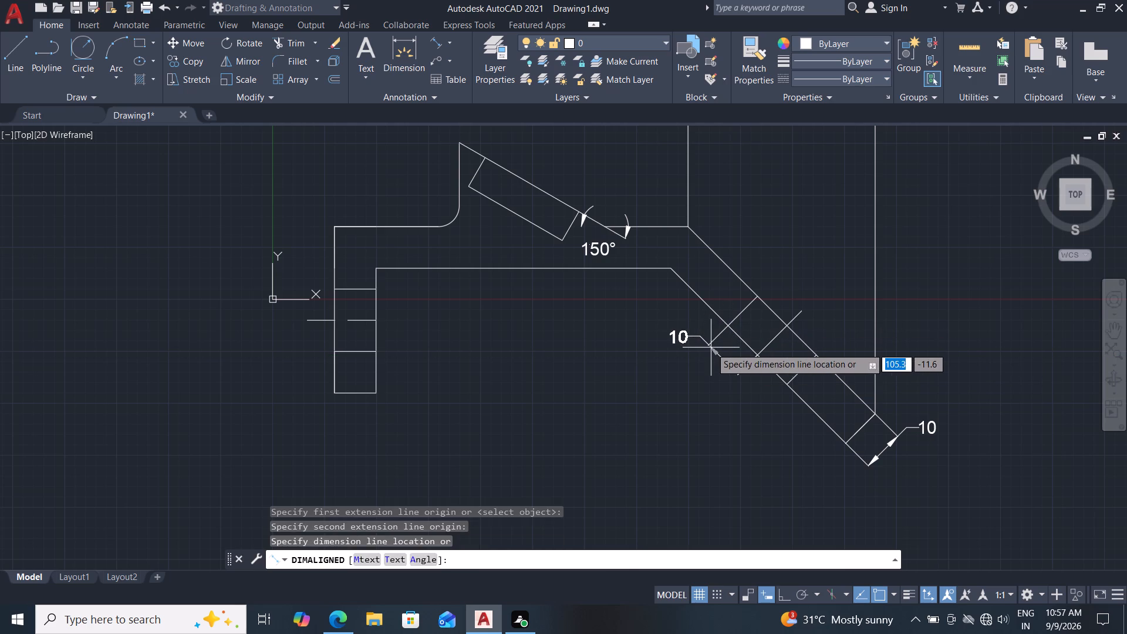
left_click(711, 348)
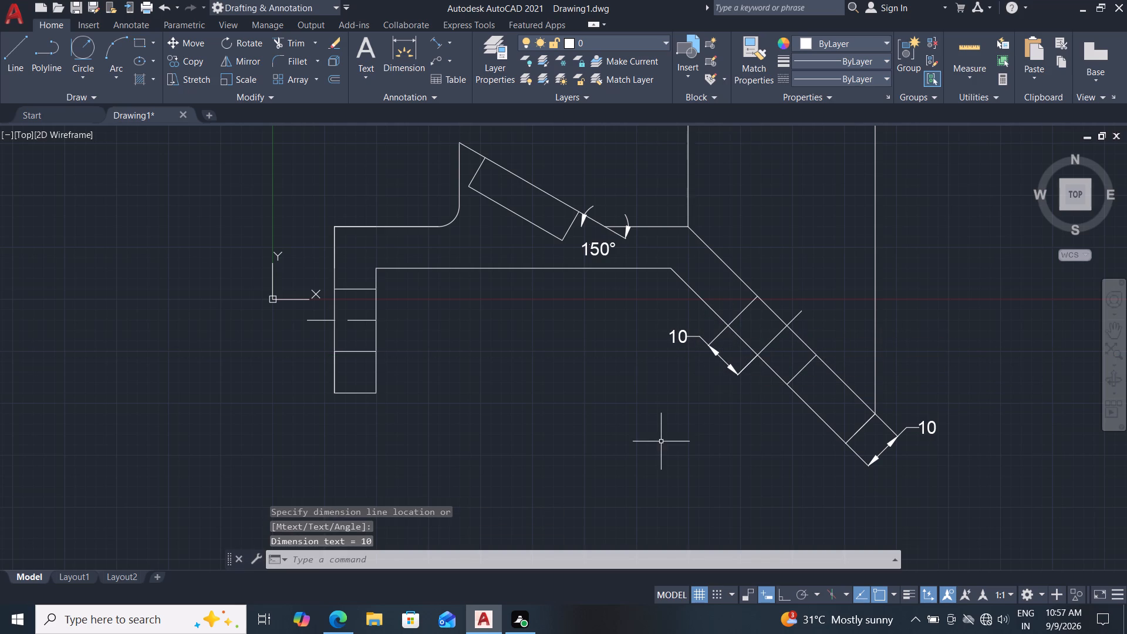
Dimension the horizontal distance from the vertical leg's outer top corner to the arm's upper bend, in line with the existing 45 dimension.
scroll(659, 430, "down", 2)
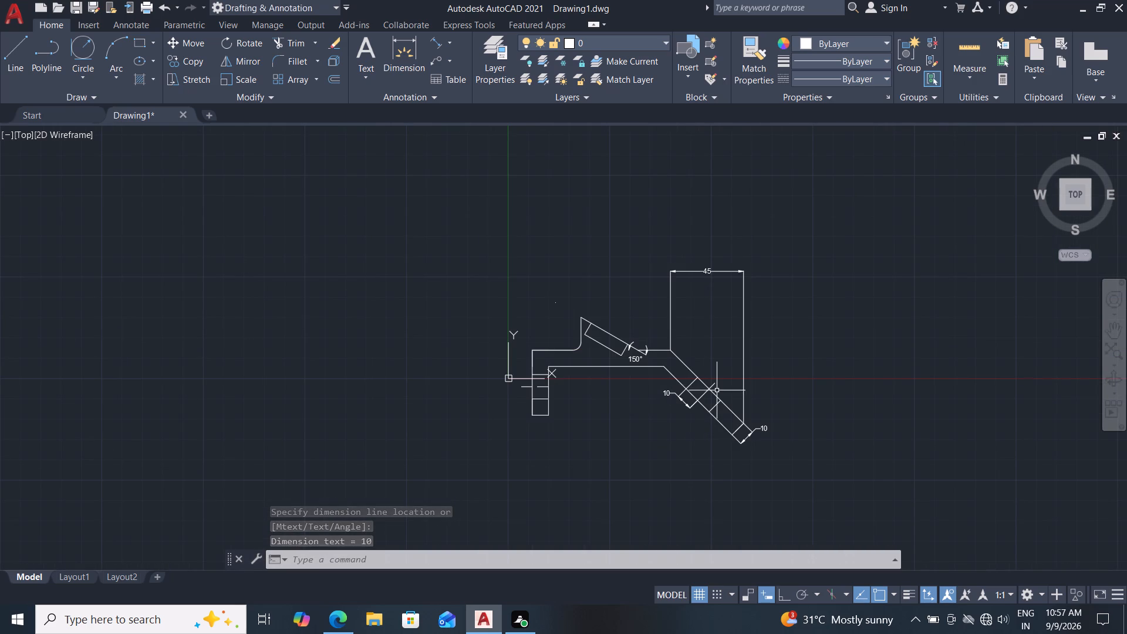
scroll(724, 376, "up", 1)
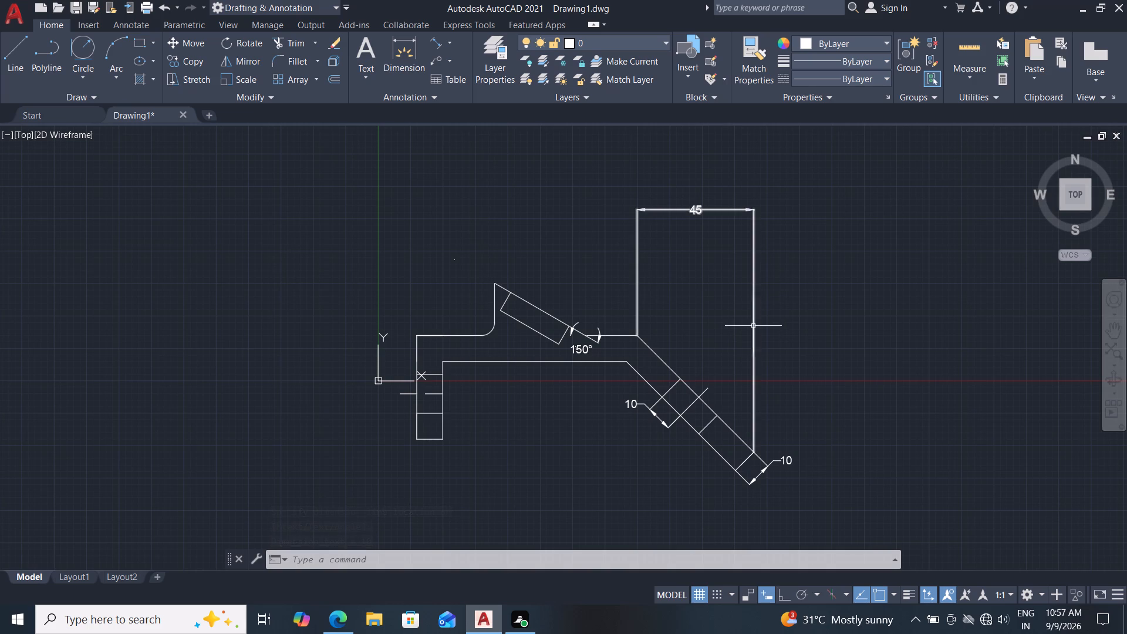
middle_click_drag(724, 350, 760, 357)
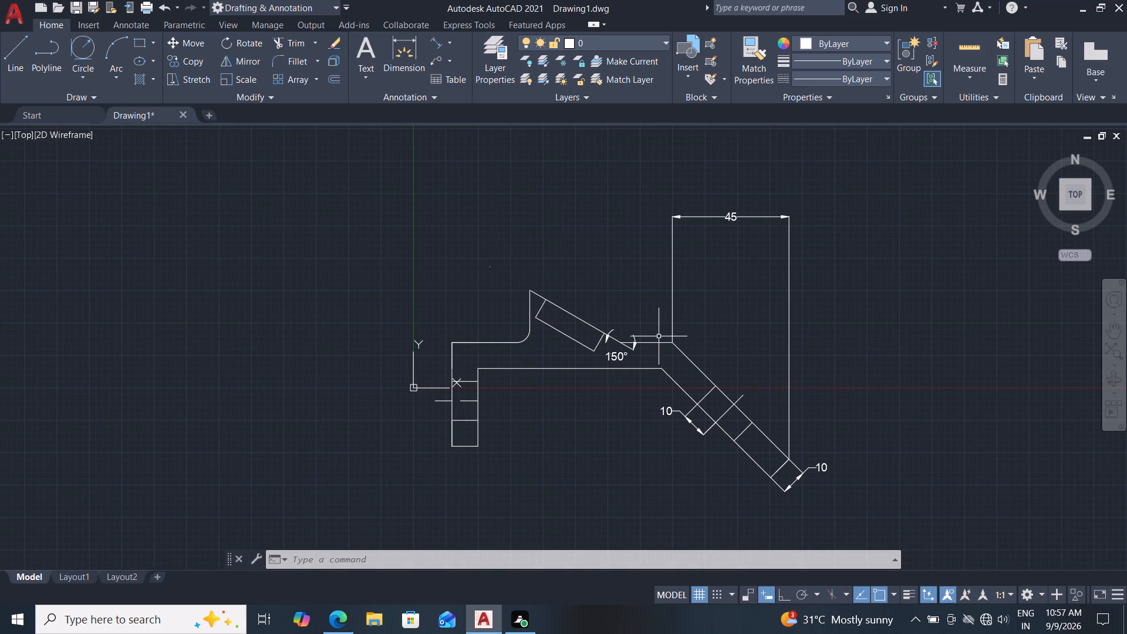
left_click(411, 53)
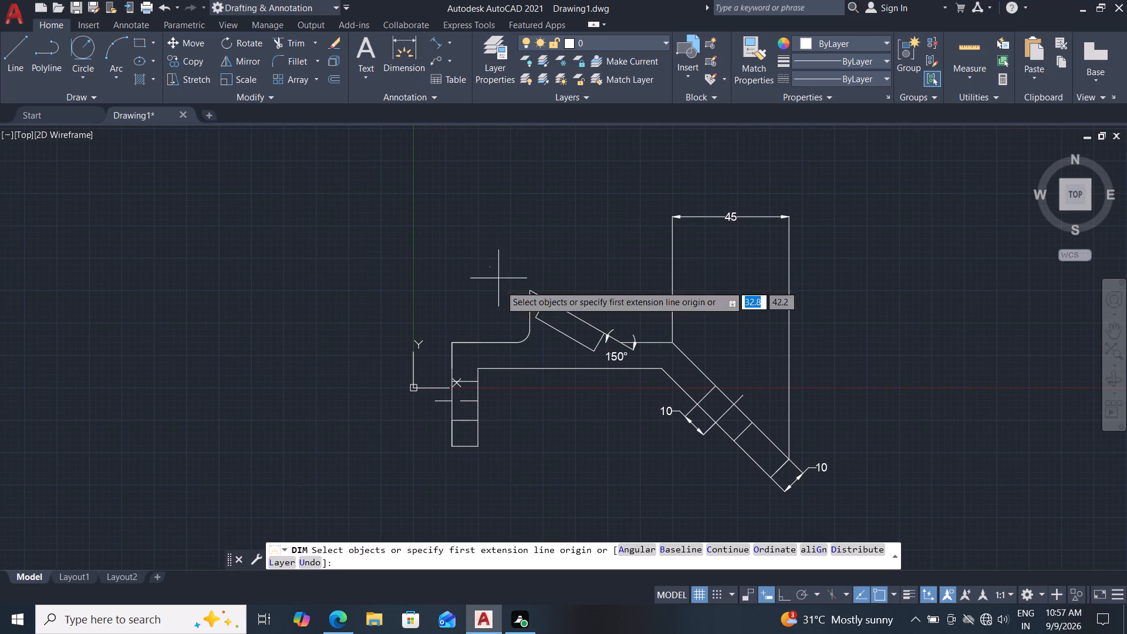
left_click(454, 345)
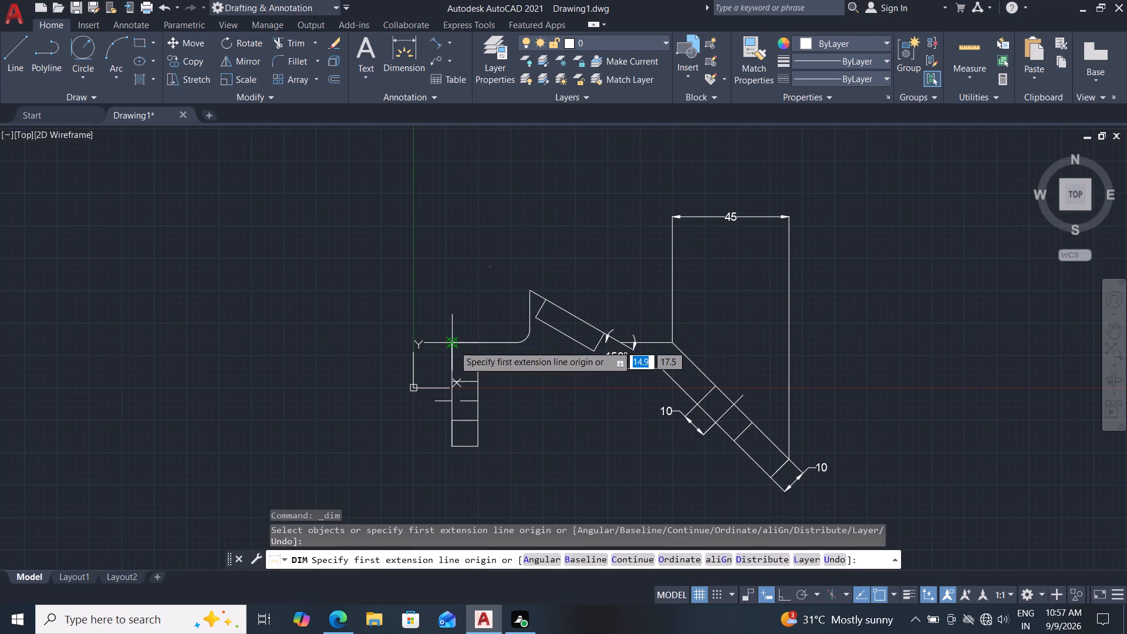
left_click_drag(672, 343, 668, 338)
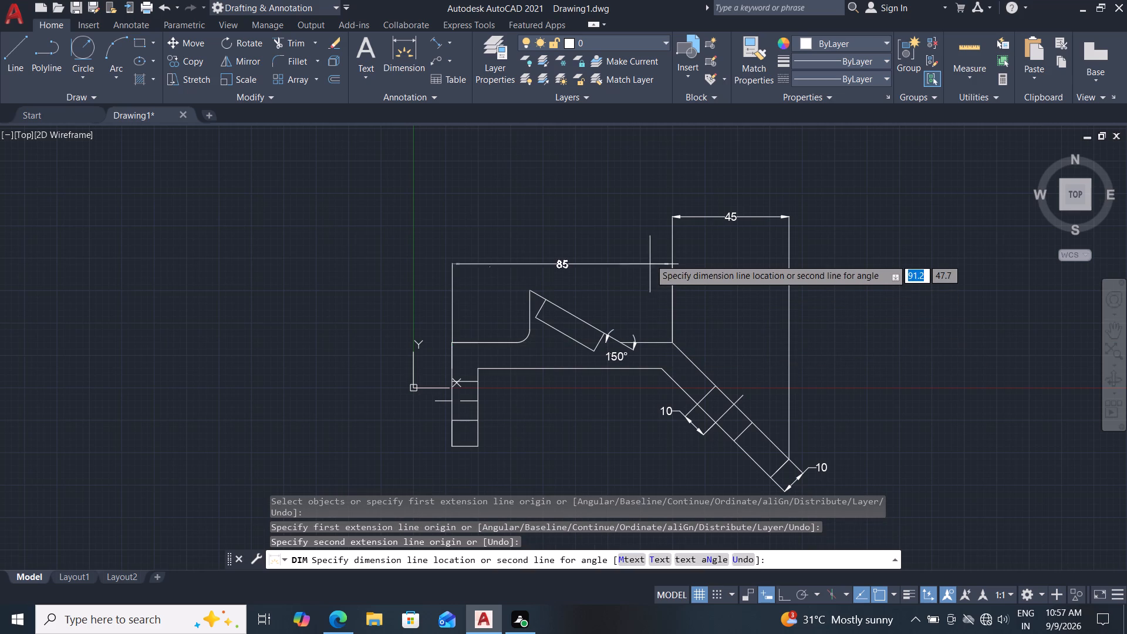
left_click(673, 217)
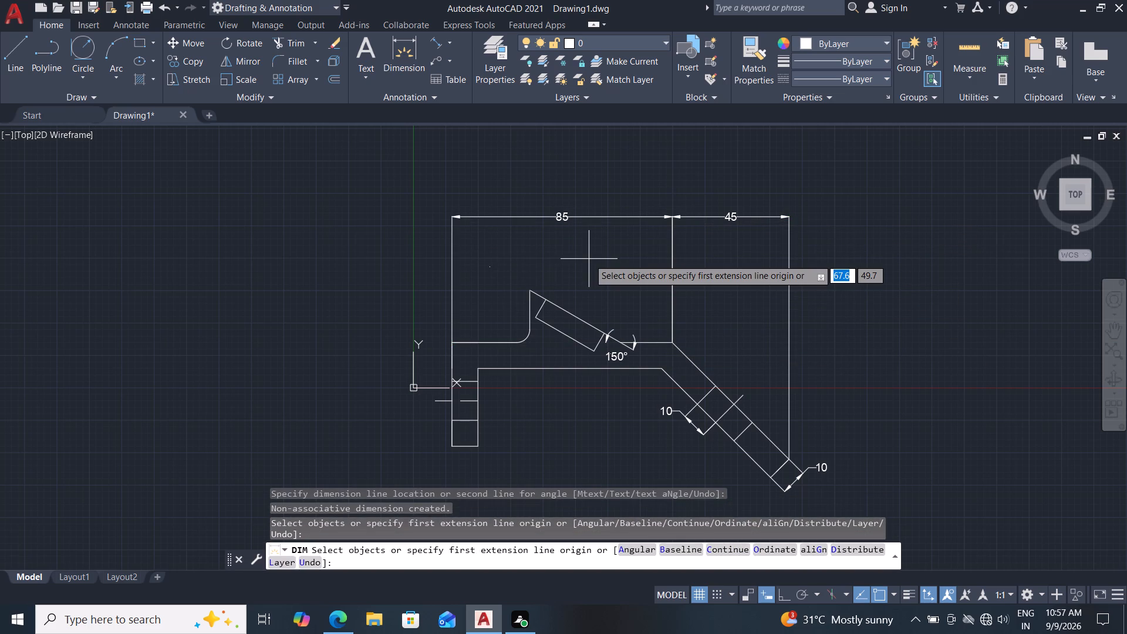
Add aligned-in-row horizontal dimensions from the outer top corner to the wedge's peak, and from the peak to the slope's foot on the top edge.
left_click(454, 342)
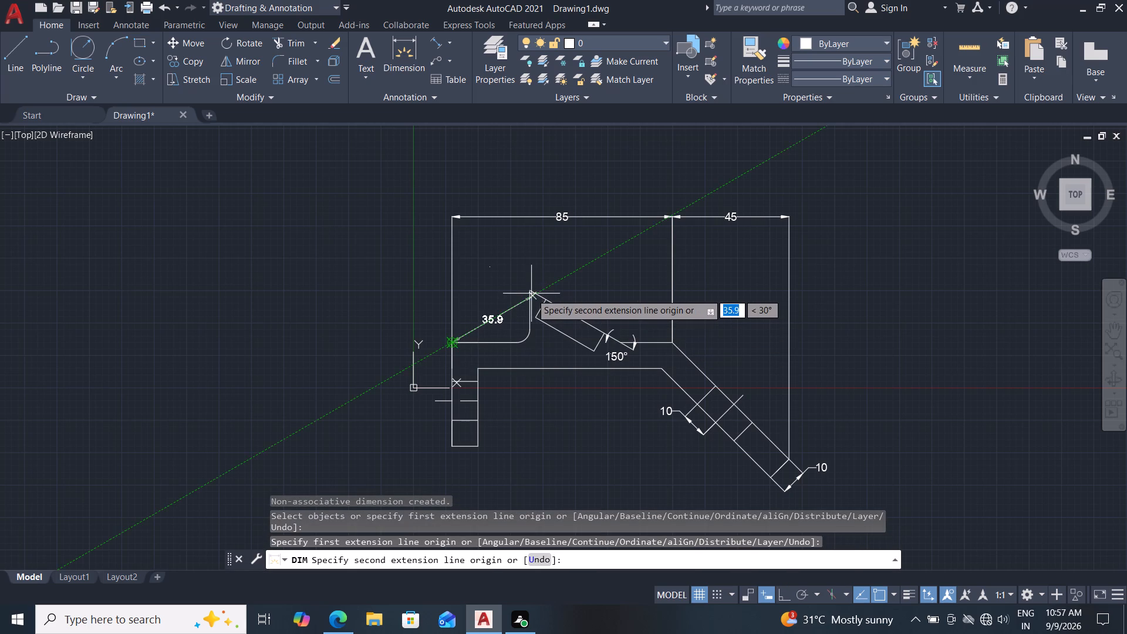
left_click(529, 289)
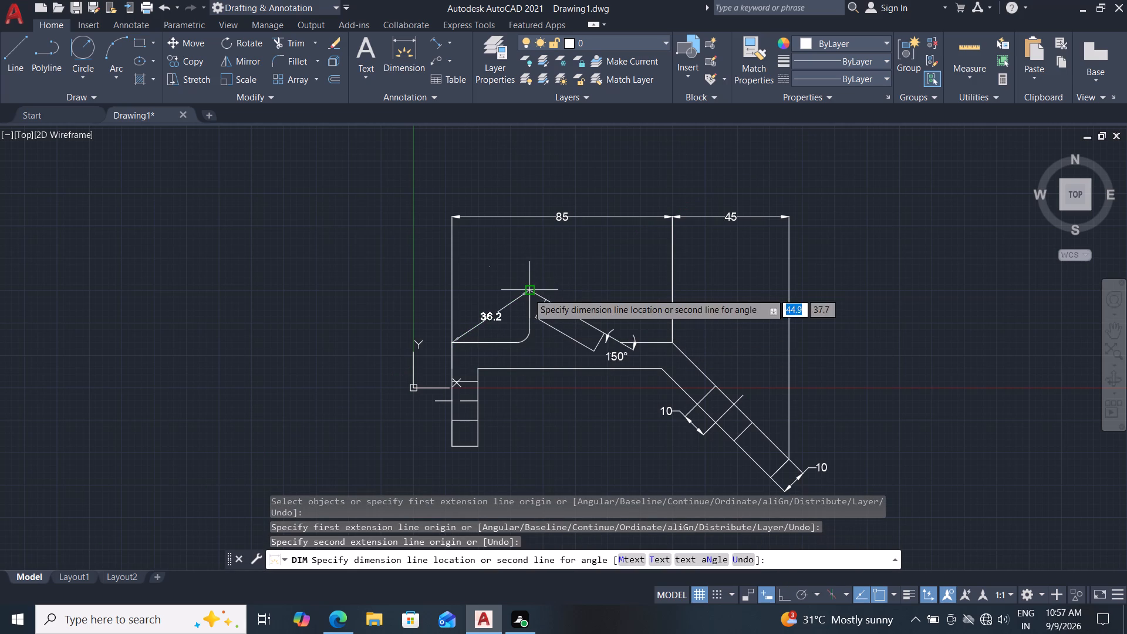
left_click(530, 255)
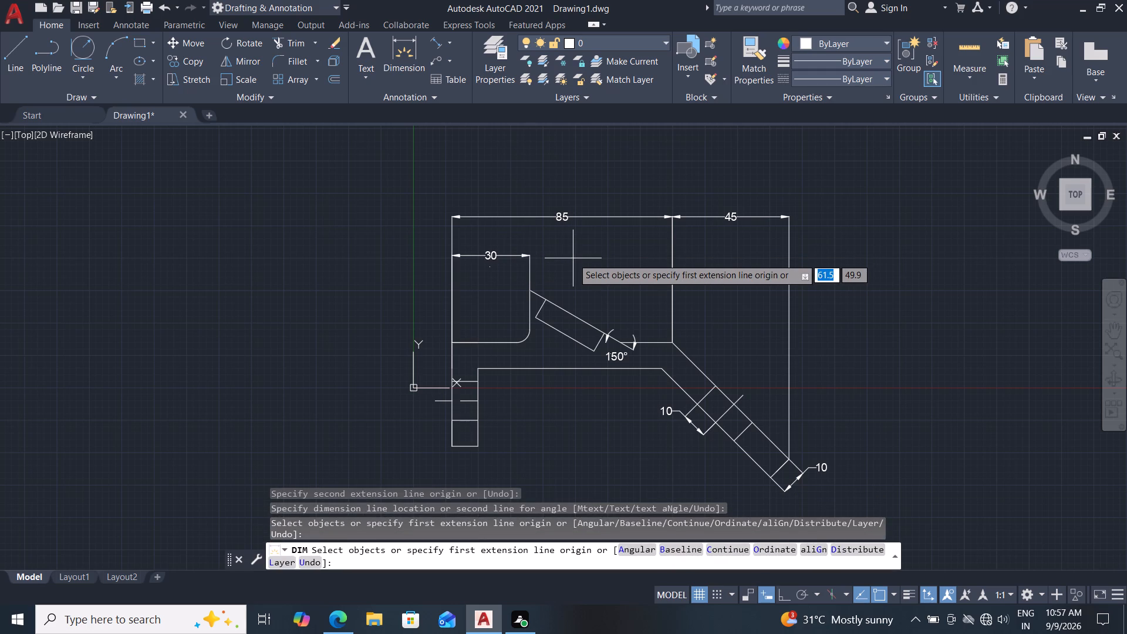
left_click(532, 296)
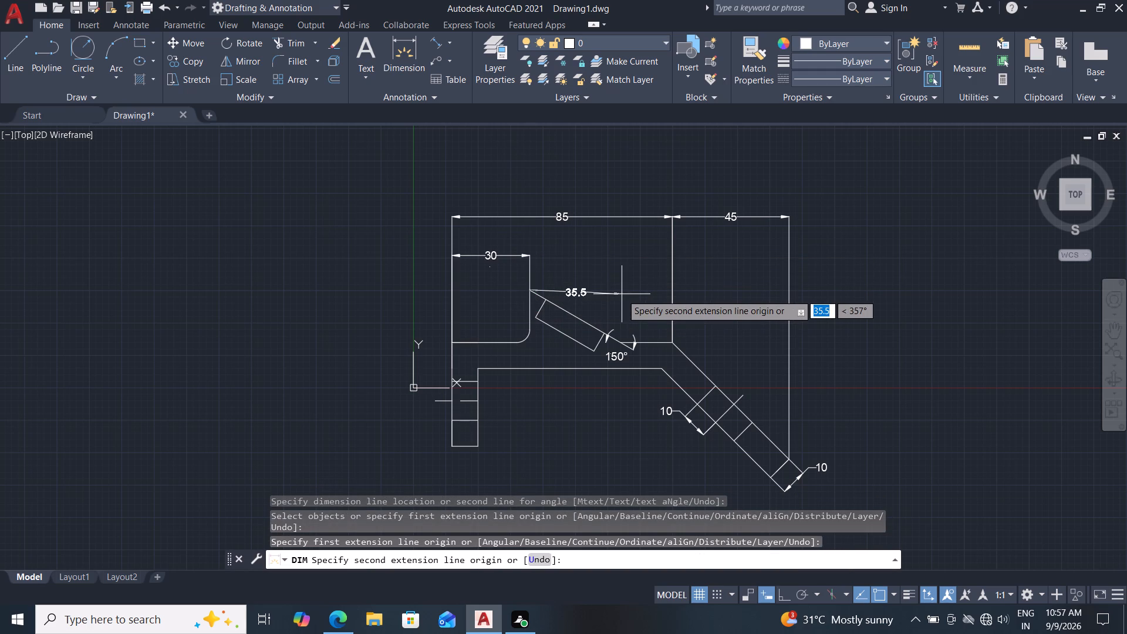
scroll(626, 337, "up", 2)
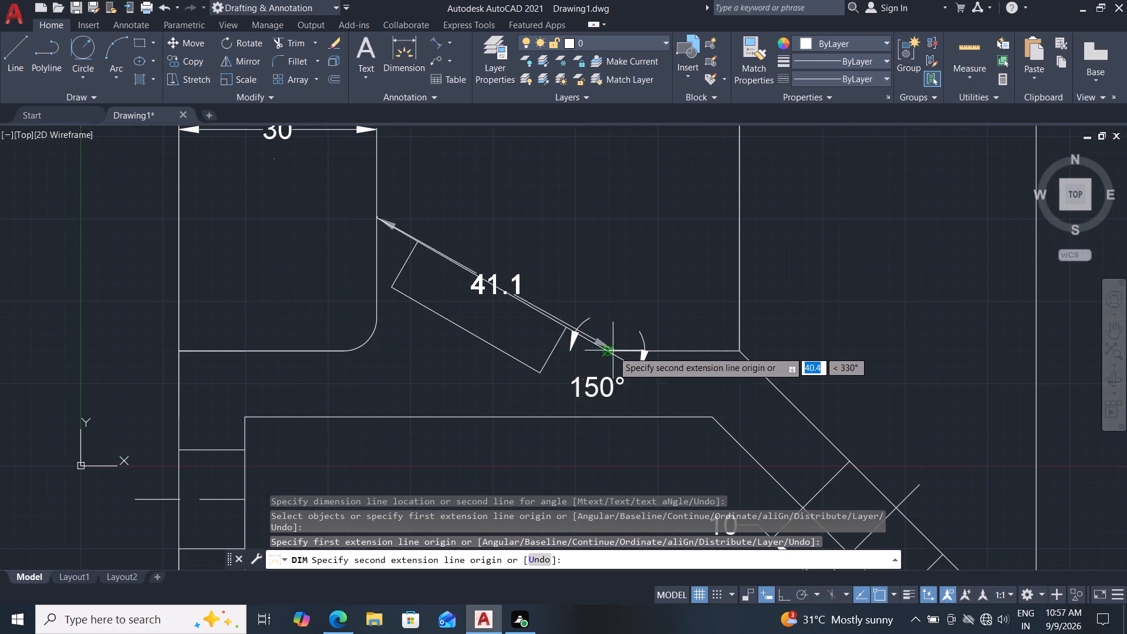
left_click(603, 353)
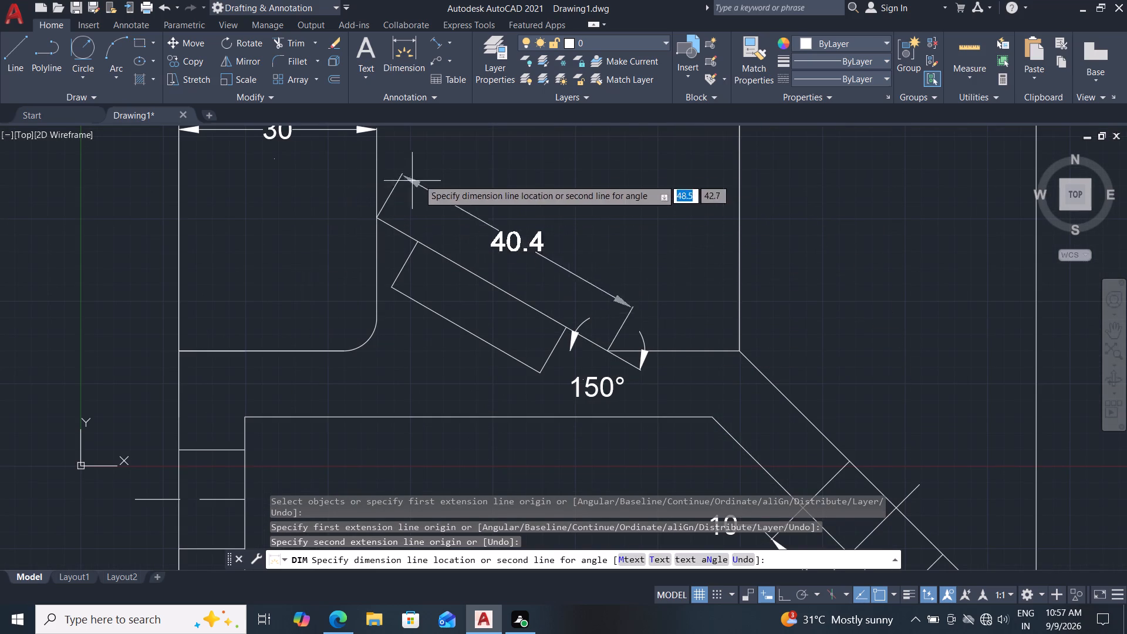
left_click(376, 129)
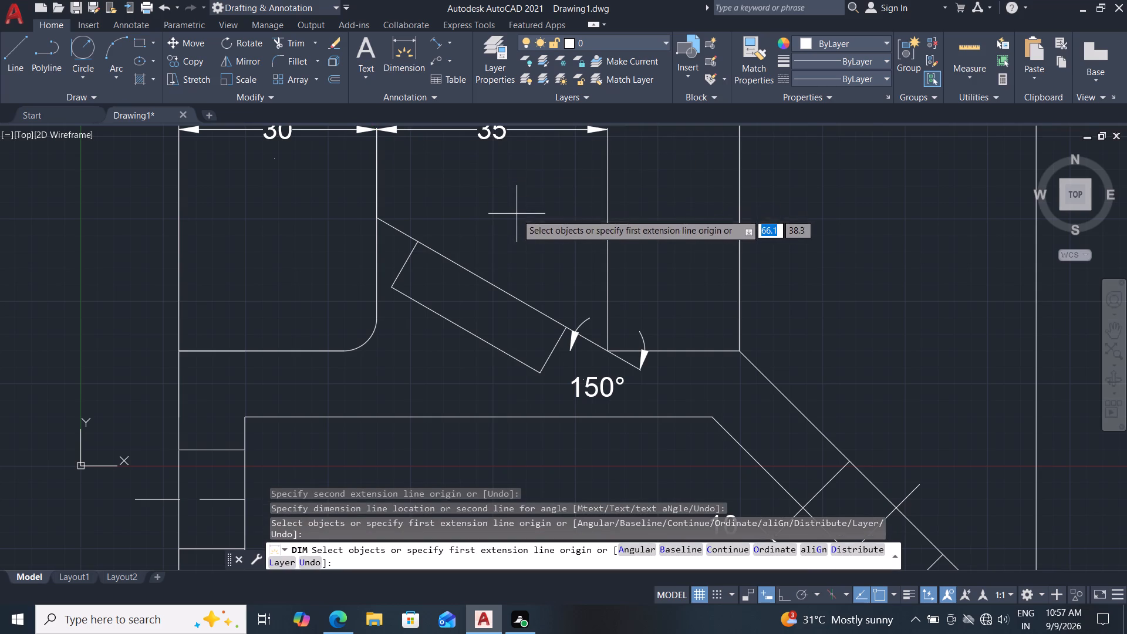
Add a radius dimension to the corner arc at the wedge's base, with its text above the top edge.
scroll(566, 269, "down", 2)
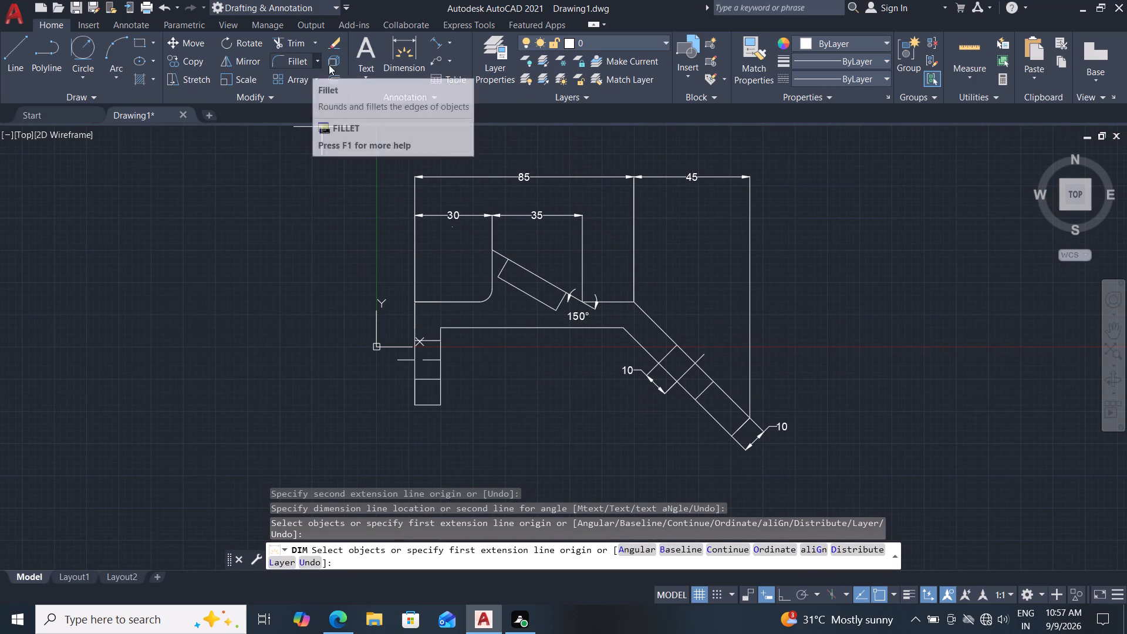
left_click(446, 40)
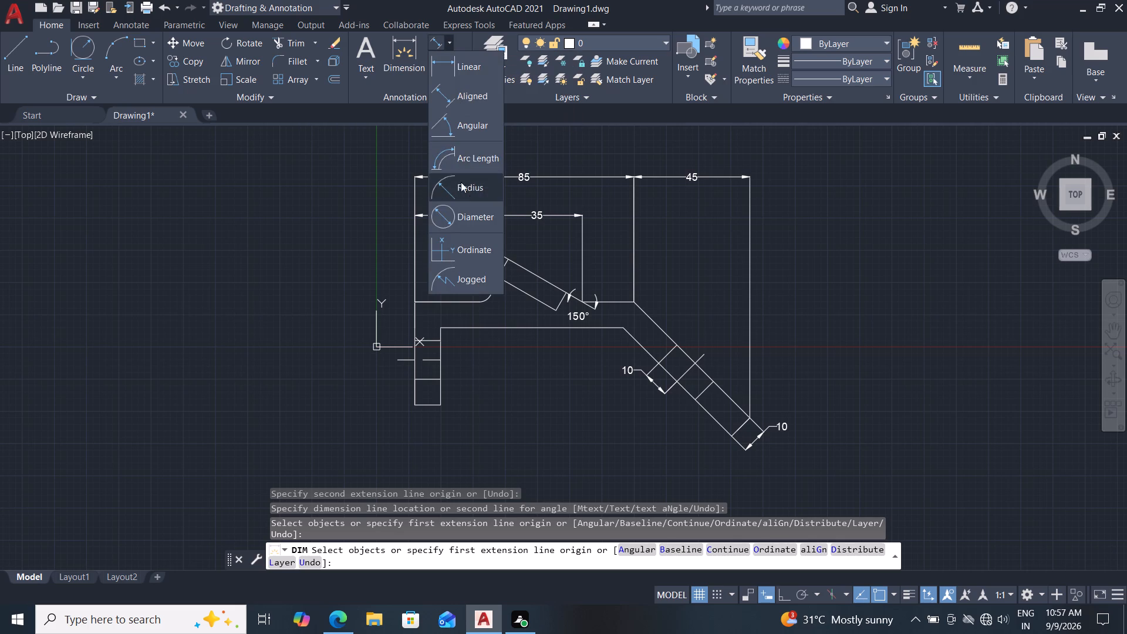
left_click(463, 189)
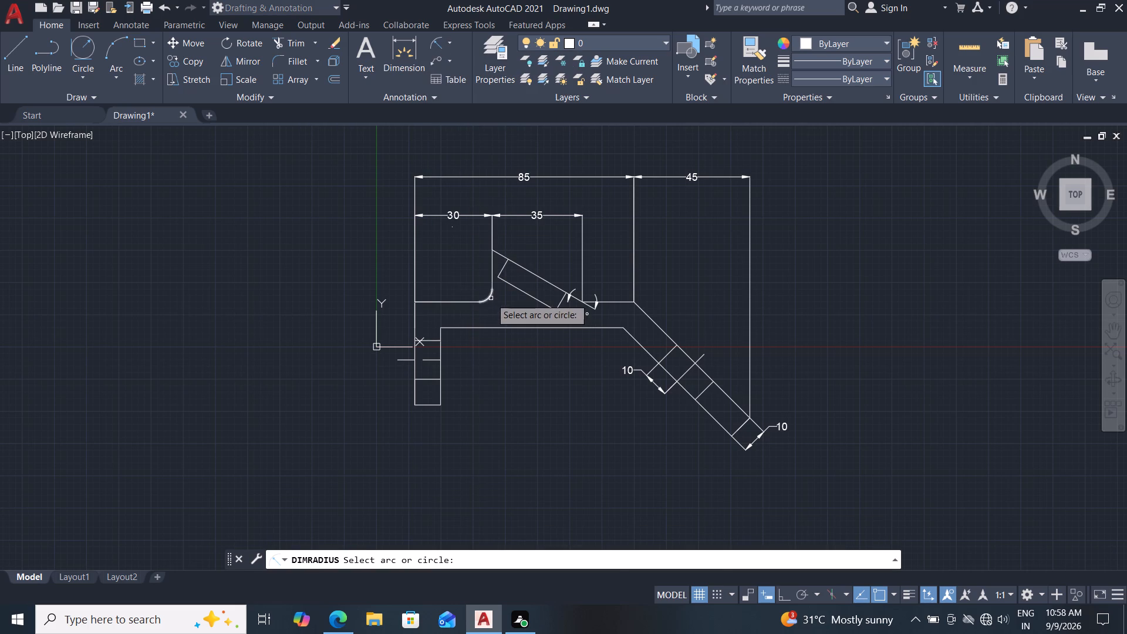
left_click(490, 298)
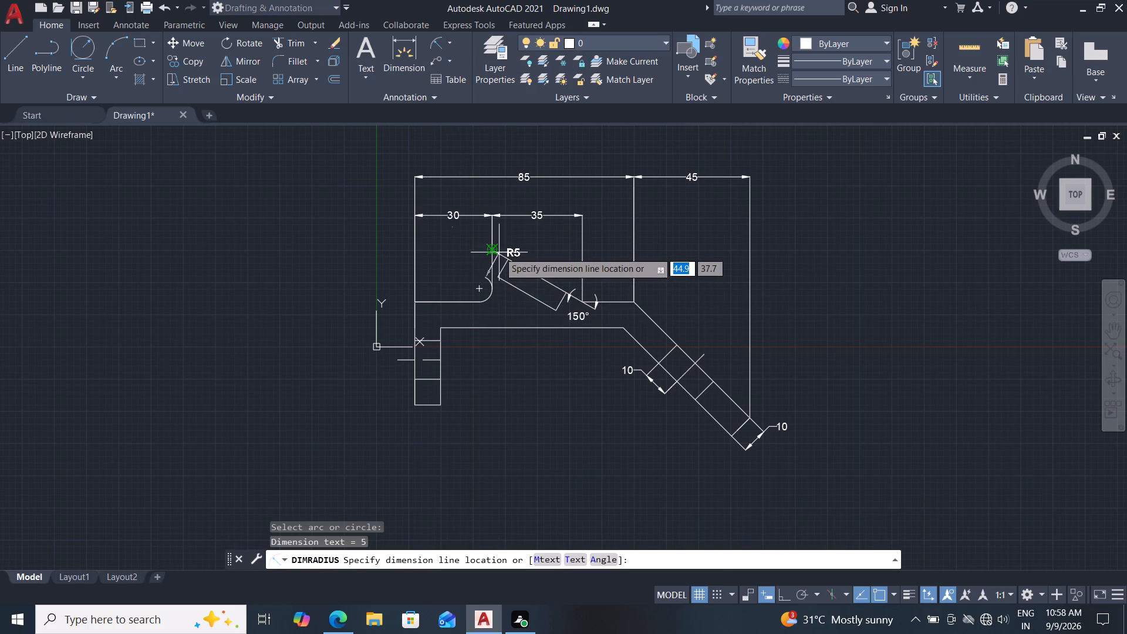
left_click(453, 271)
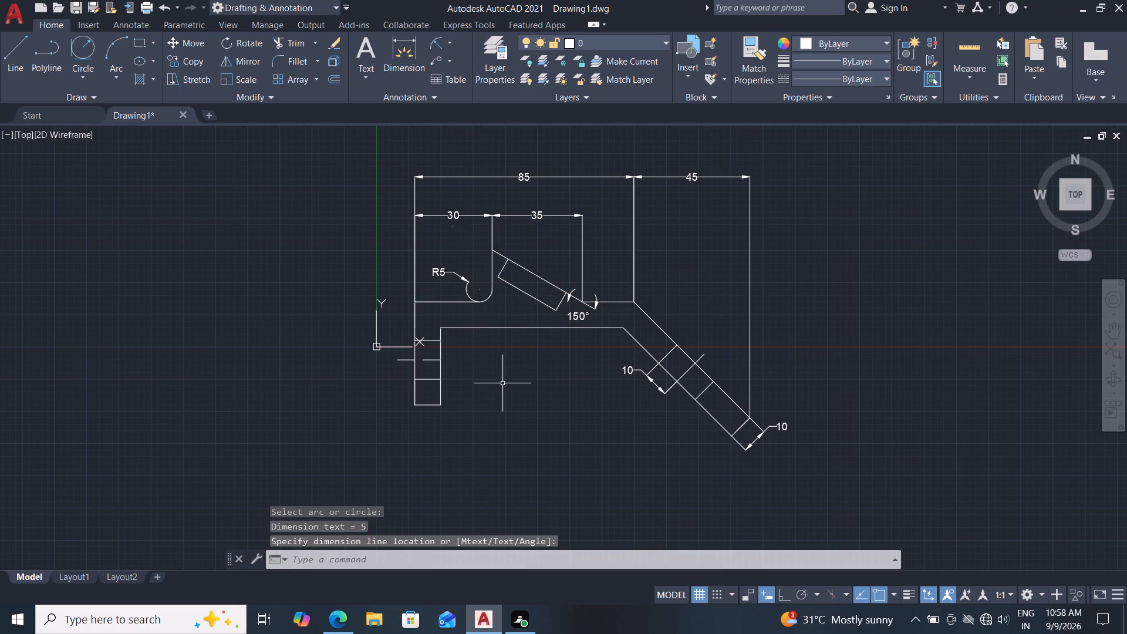
Dimension the width of the vertical leg, placing the dimension below its bottom edge.
middle_click_drag(493, 412, 511, 406)
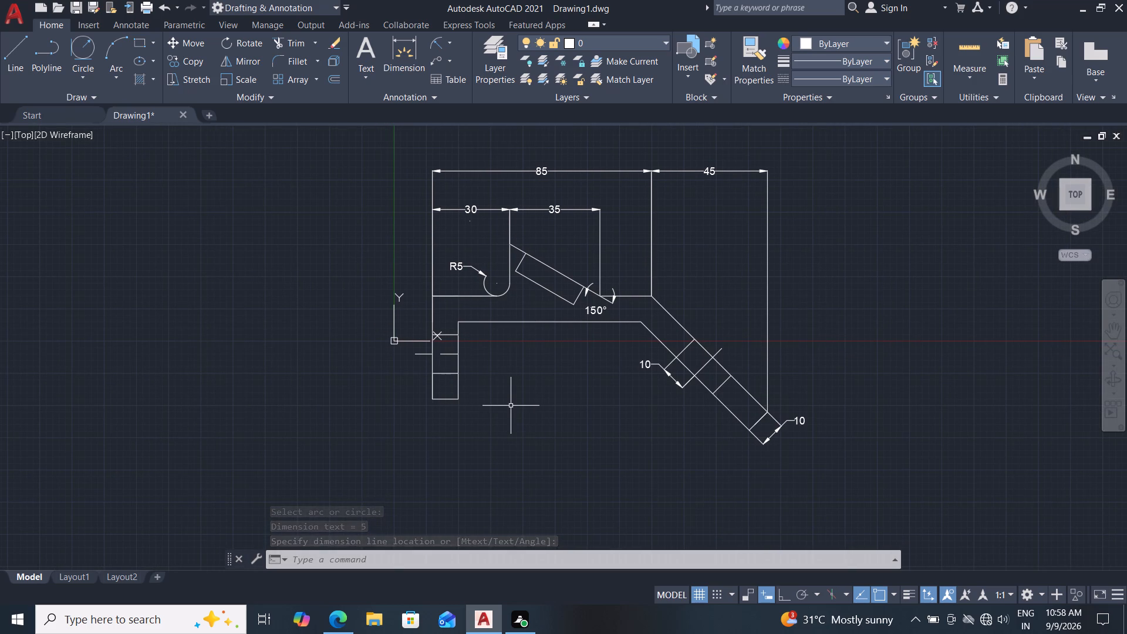
scroll(511, 406, "up", 1)
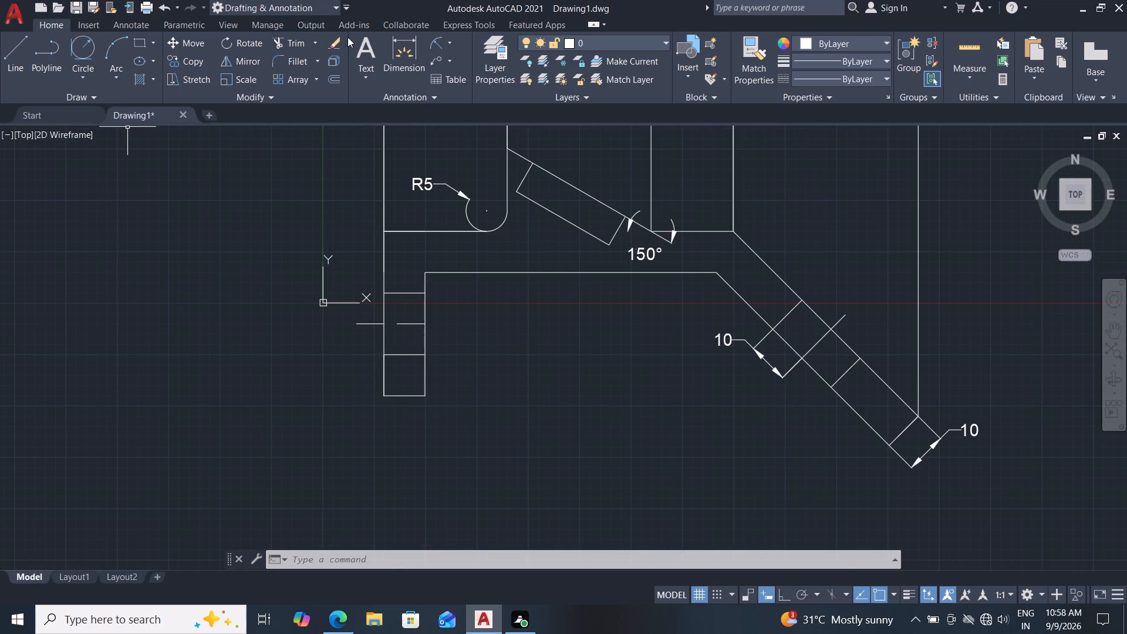
left_click(395, 50)
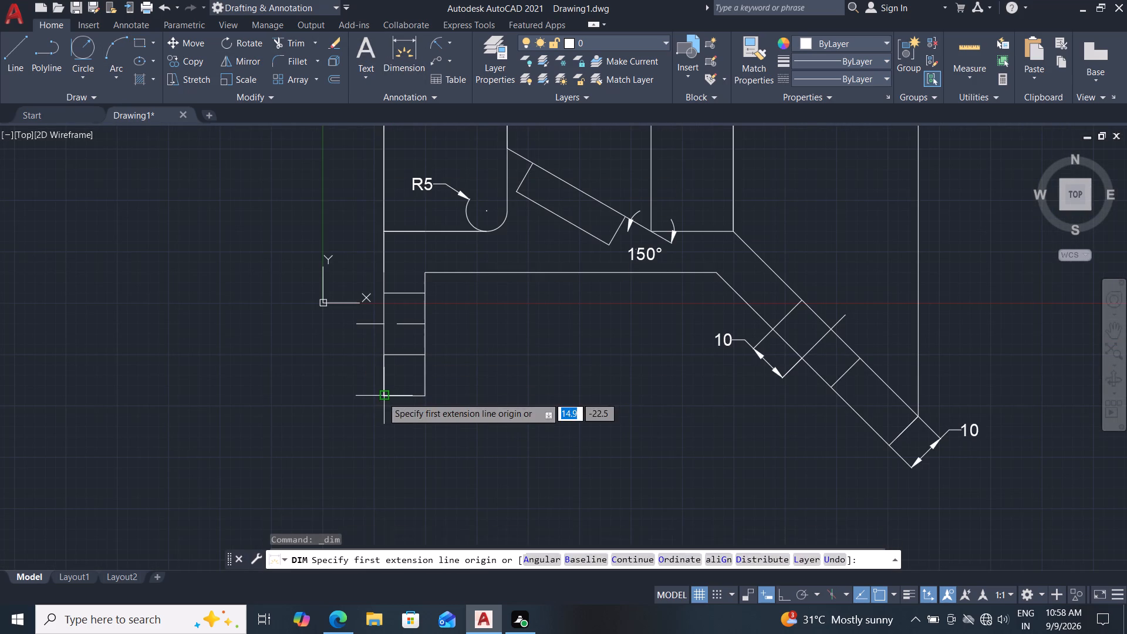
left_click(382, 397)
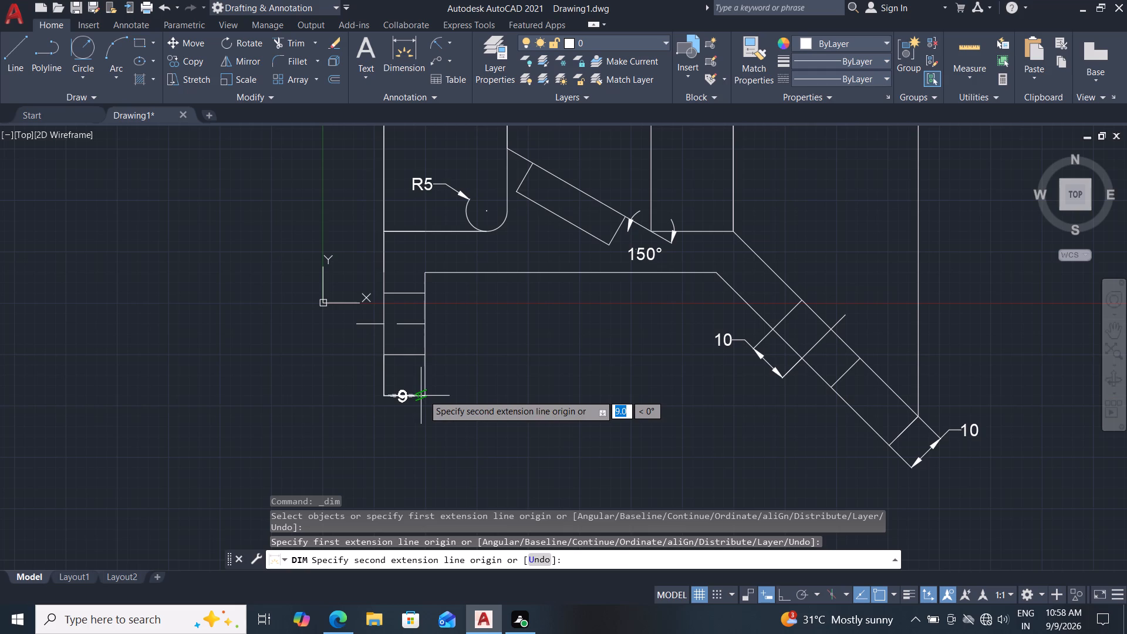
left_click(424, 394)
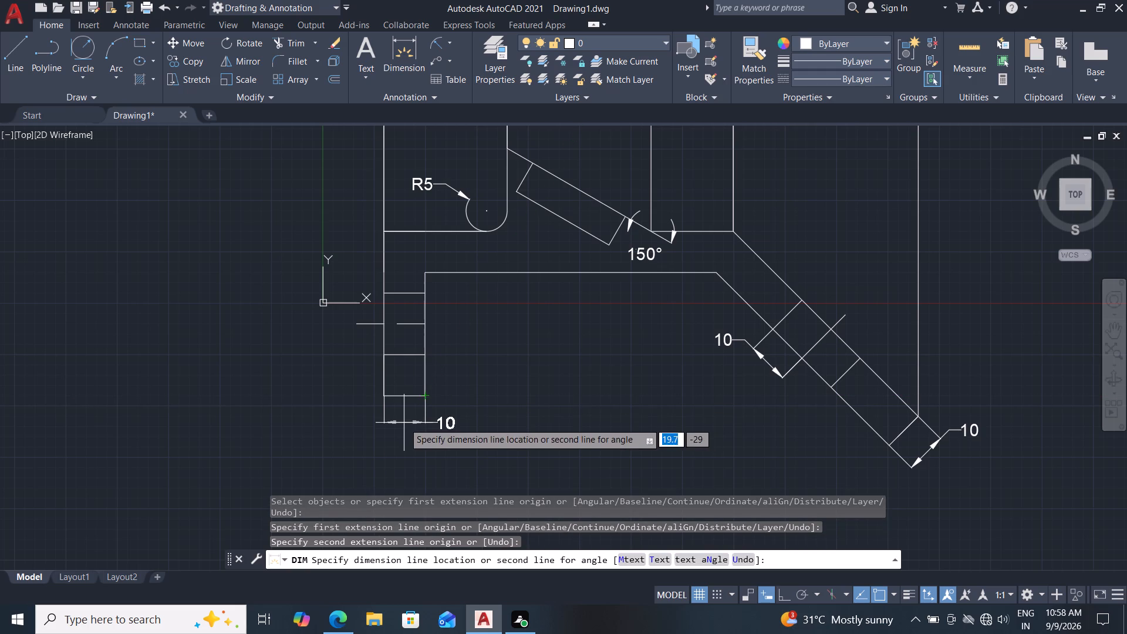
left_click(404, 423)
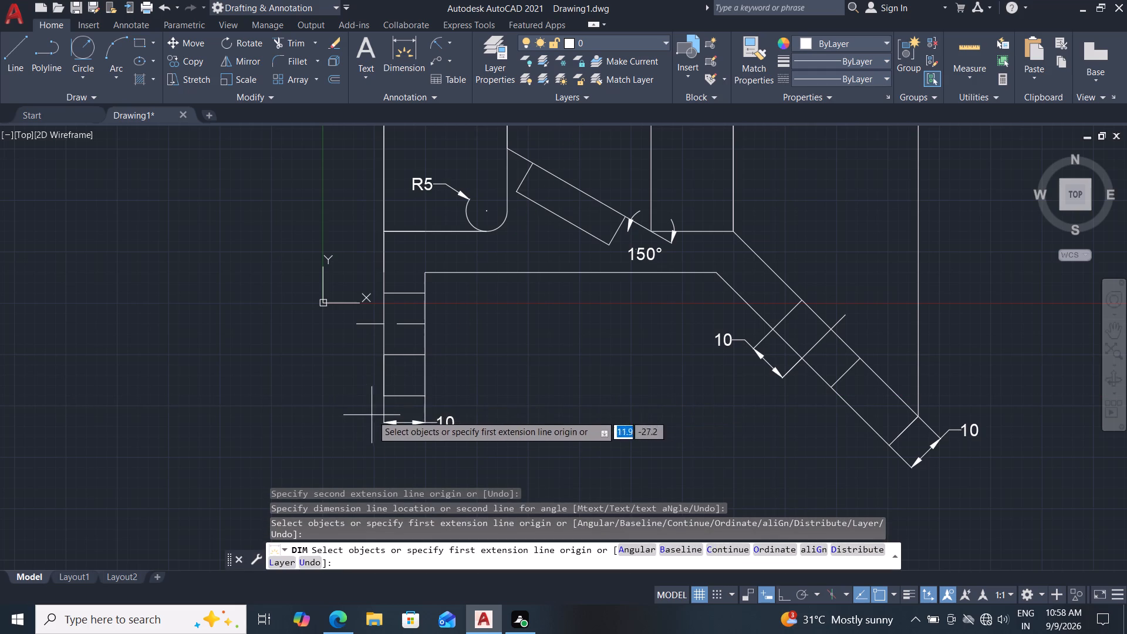
Dimension the height from the vertical leg's bottom edge to its lower hole line, placed outside the leg.
left_click_drag(387, 395, 387, 385)
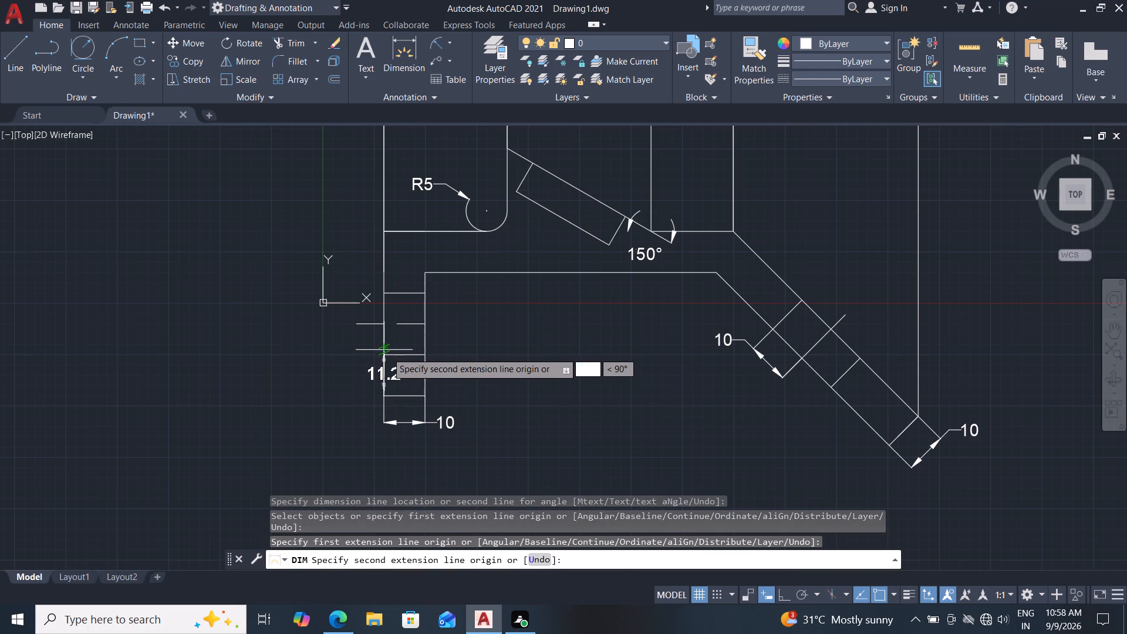
left_click(386, 356)
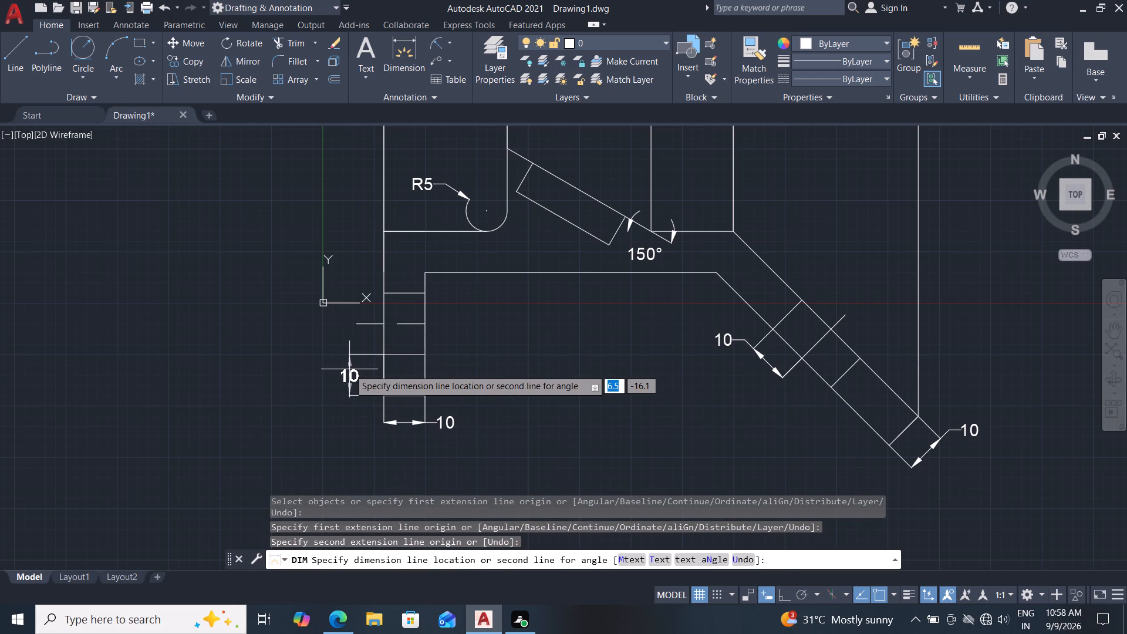
left_click(349, 369)
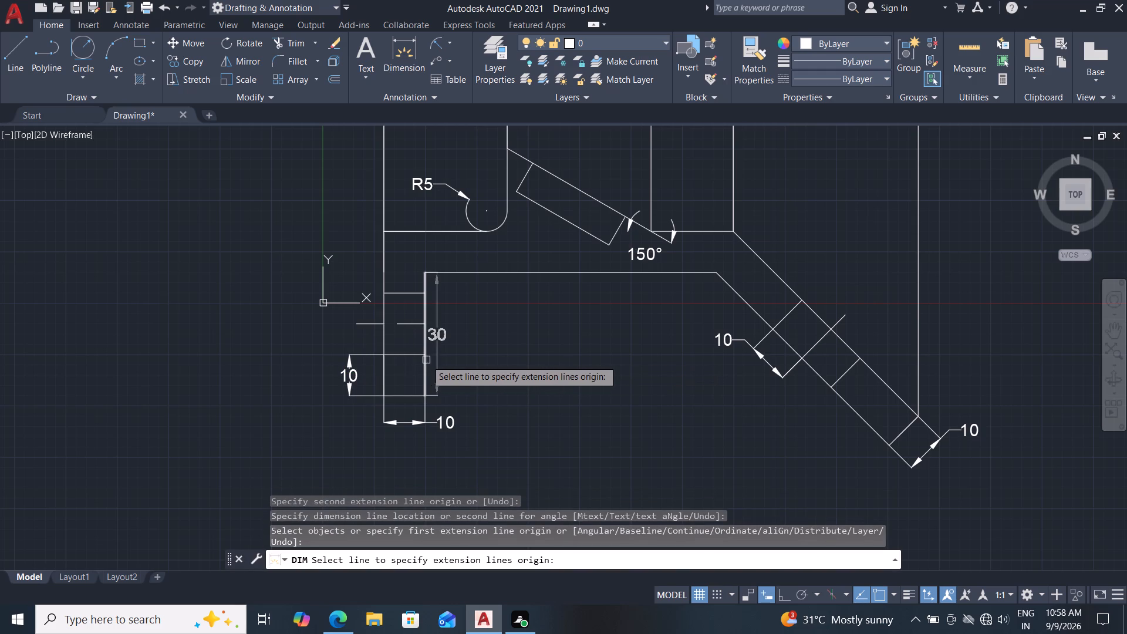
Dimension the distance from the vertical leg's lower hole line to the hole's centre line, placed on the leg's inner side.
left_click(424, 354)
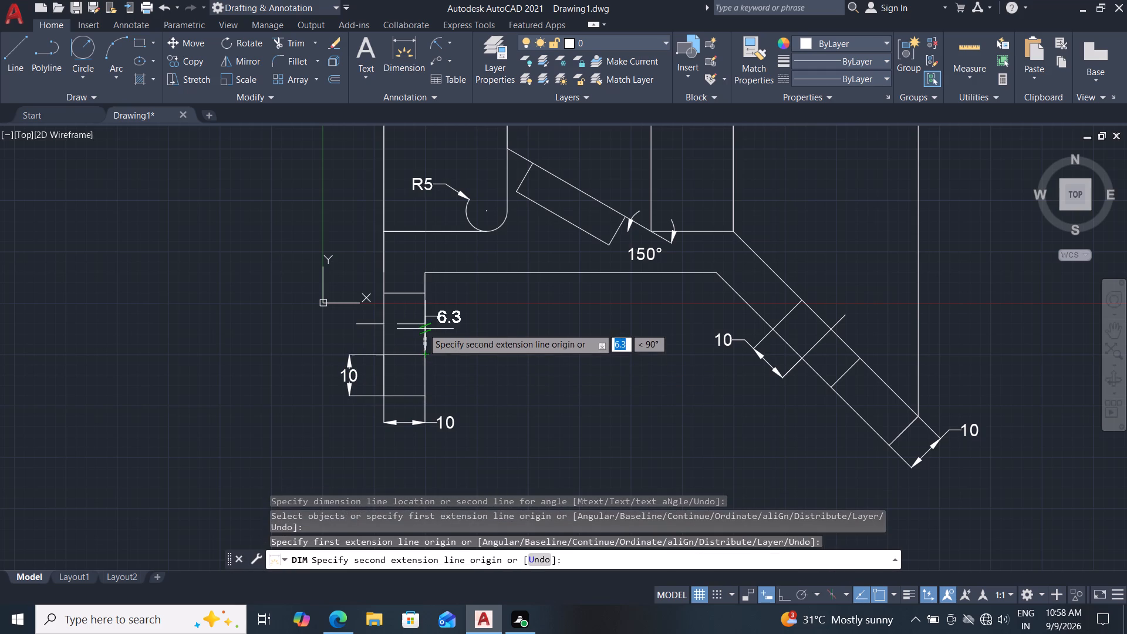
left_click(423, 322)
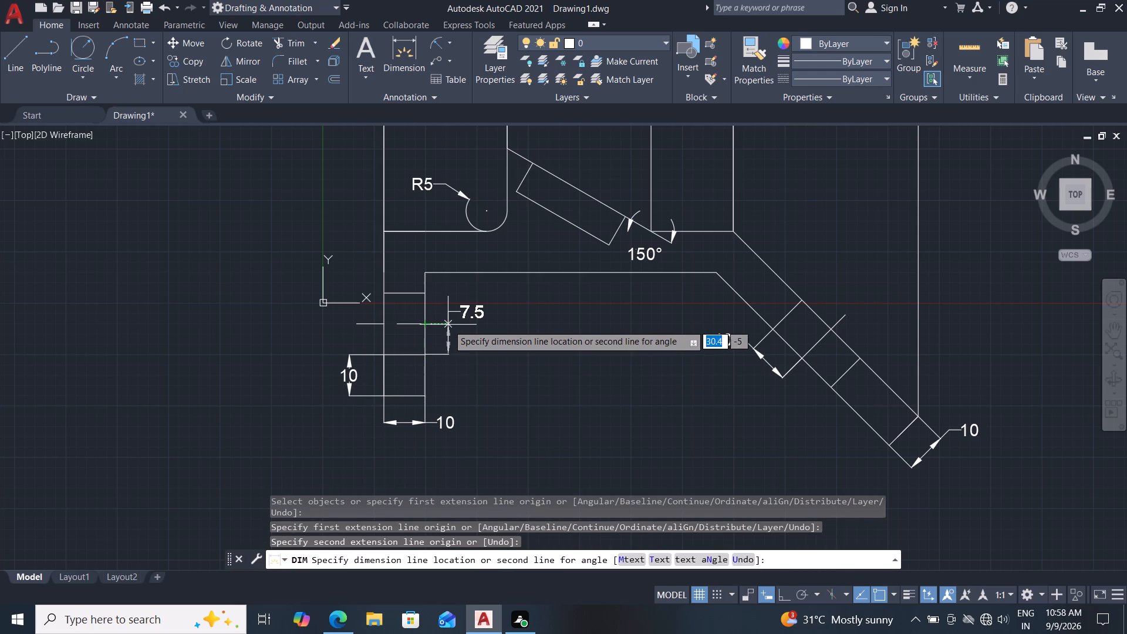
left_click(448, 325)
Dimension the vertical leg's overall height from its bottom edge to the outer top corner, placed outside the existing lower height dimension.
middle_click_drag(220, 387, 236, 419)
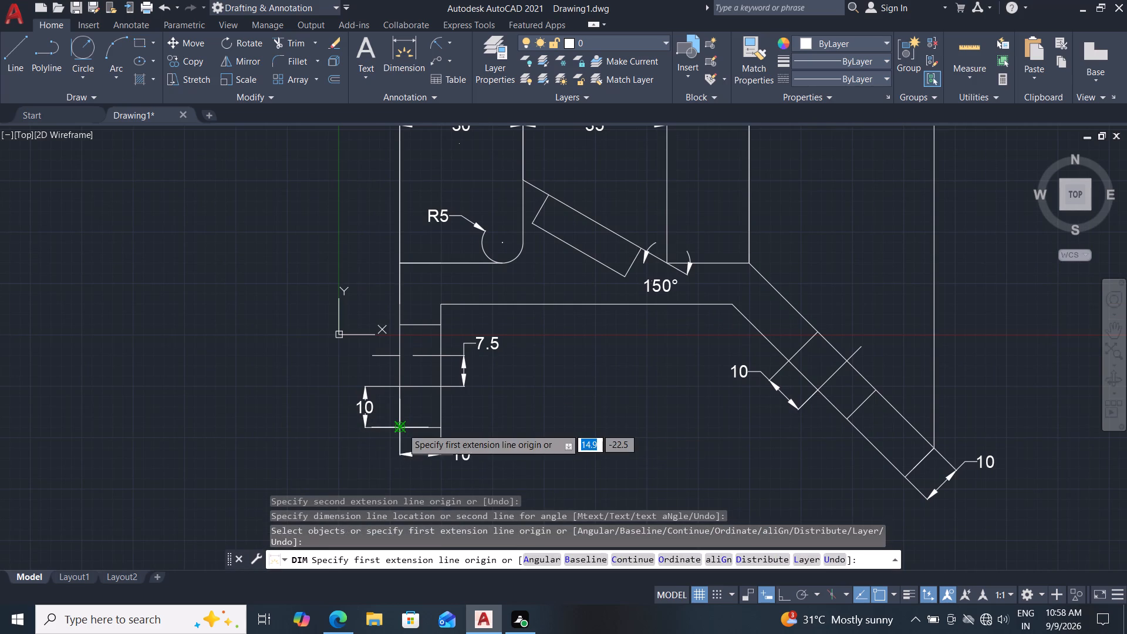
left_click(402, 428)
middle_click_drag(386, 227, 386, 289)
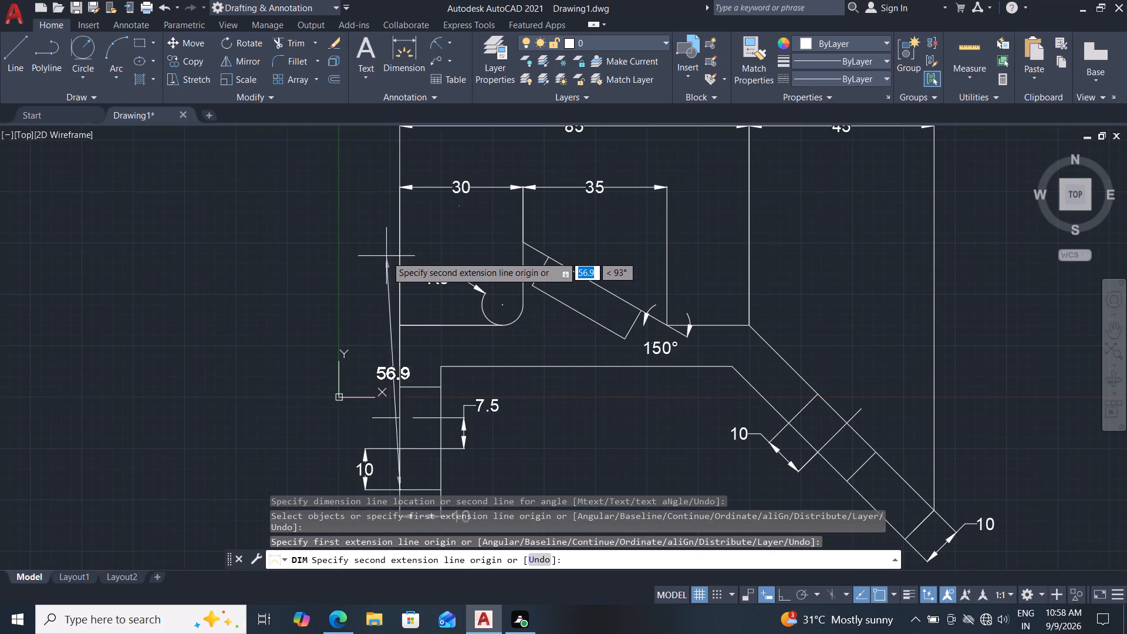
middle_click_drag(386, 259, 387, 297)
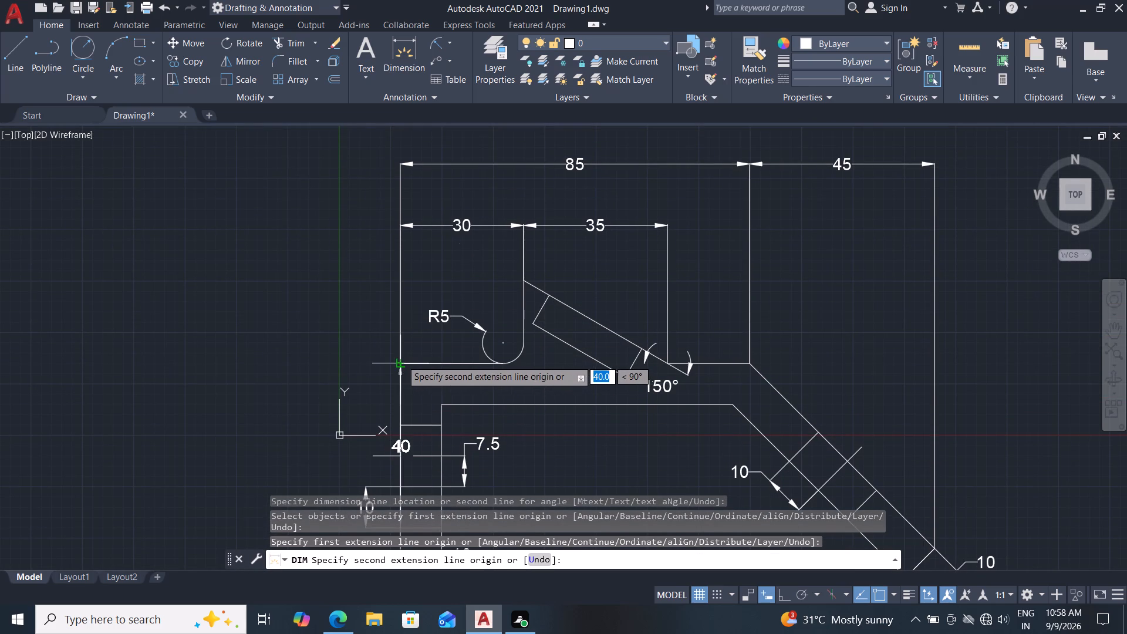
left_click(401, 360)
middle_click_drag(280, 380, 306, 248)
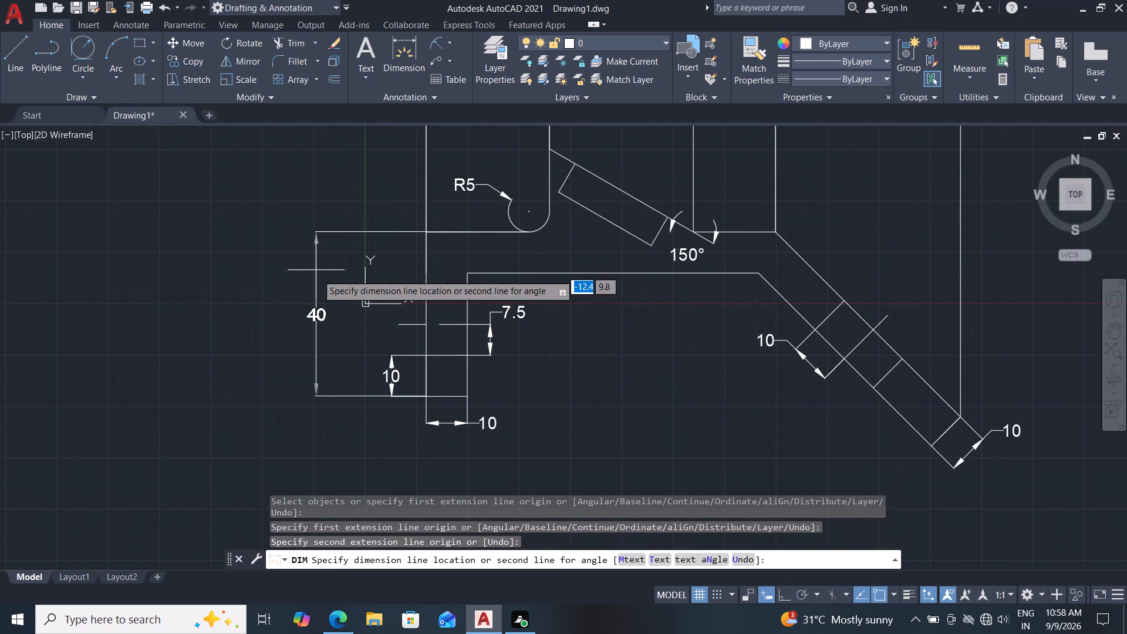
left_click(330, 294)
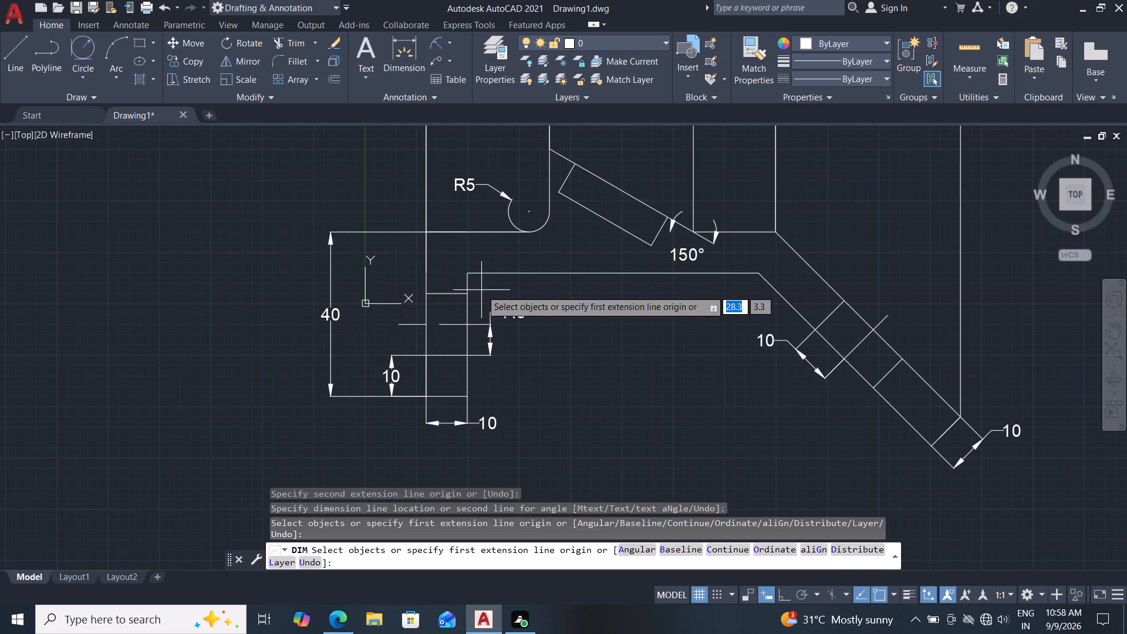
Dimension the horizontal bar's thickness from the inner corner to the outer top corner, in line with the leg's lower height dimension.
left_click(470, 275)
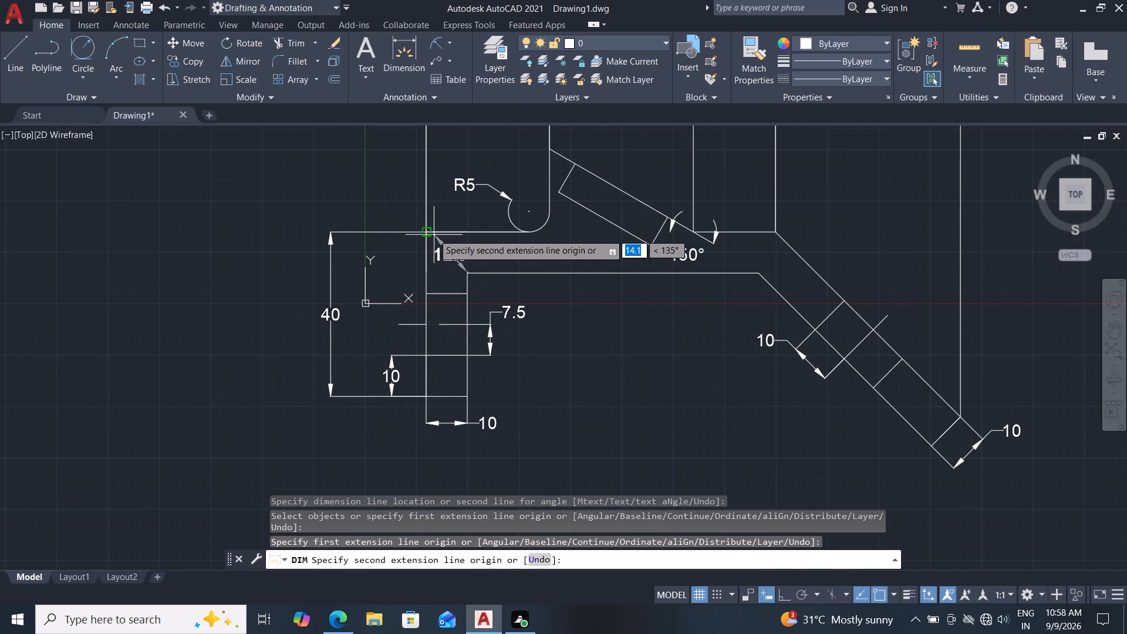
left_click(427, 231)
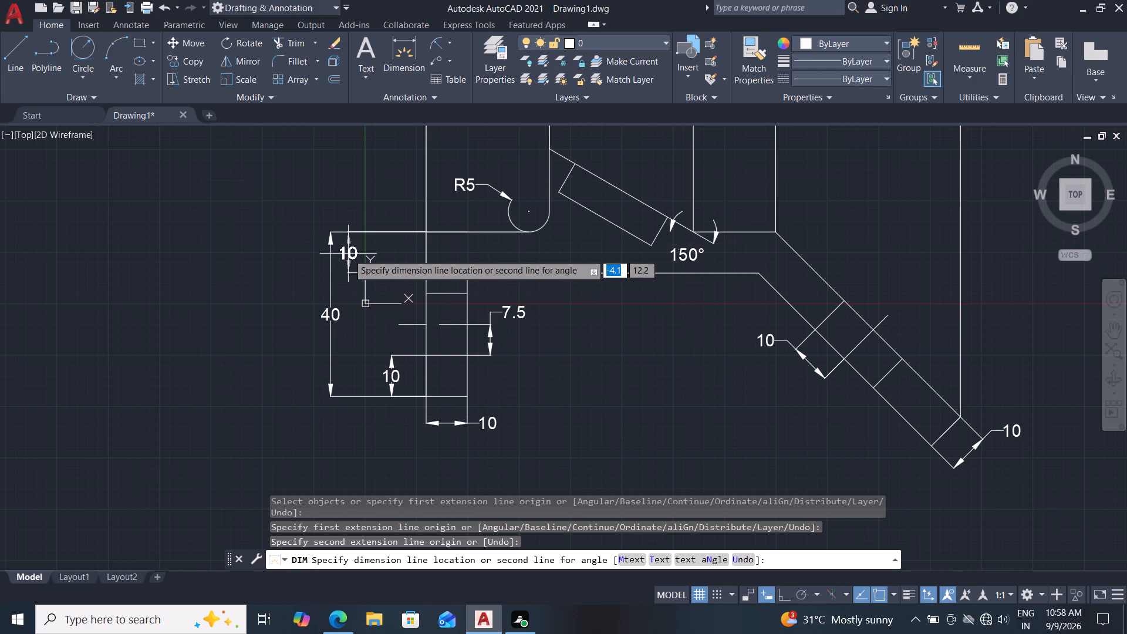
left_click(392, 261)
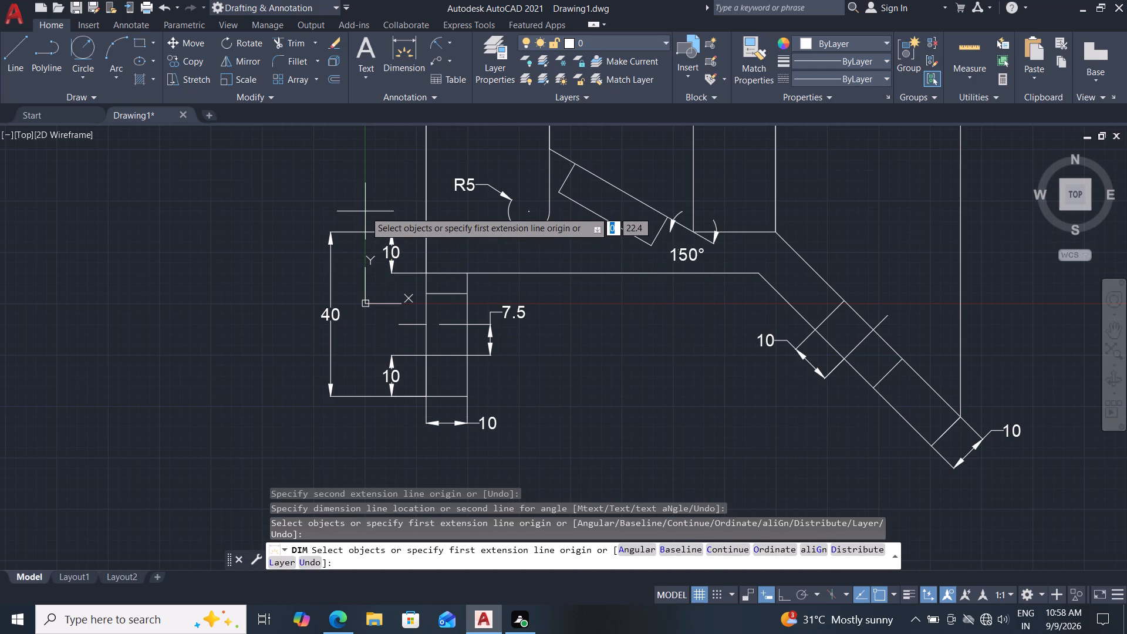
Move the 45 dimension line above the sloped arm down closer to the profile, below the row of the wedge dimensions.
scroll(613, 286, "down", 2)
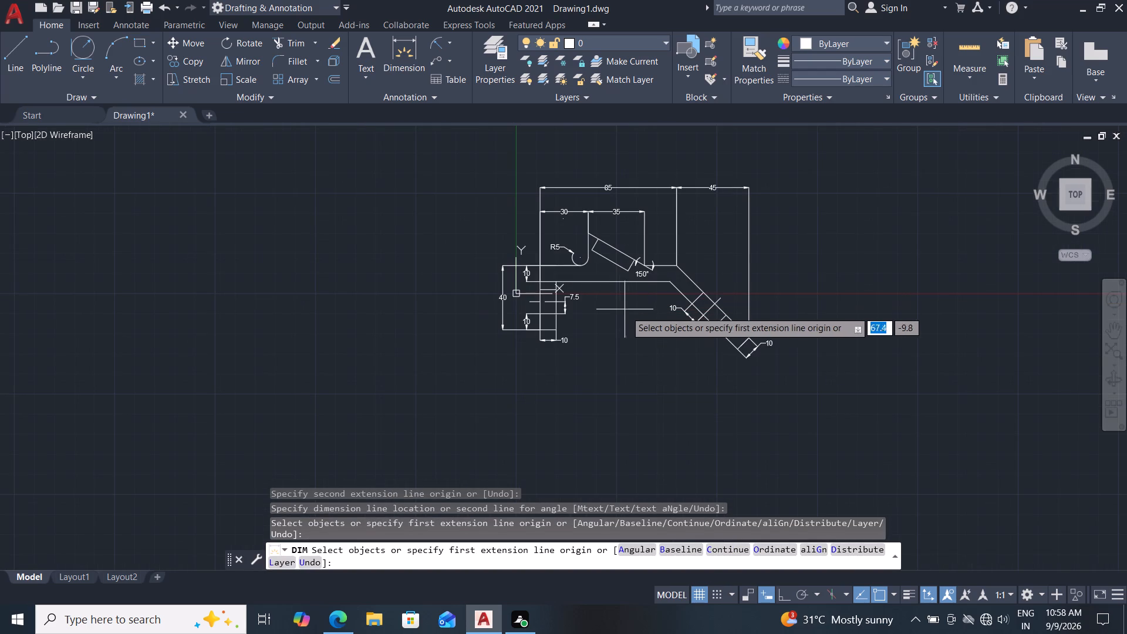
scroll(635, 313, "up", 2)
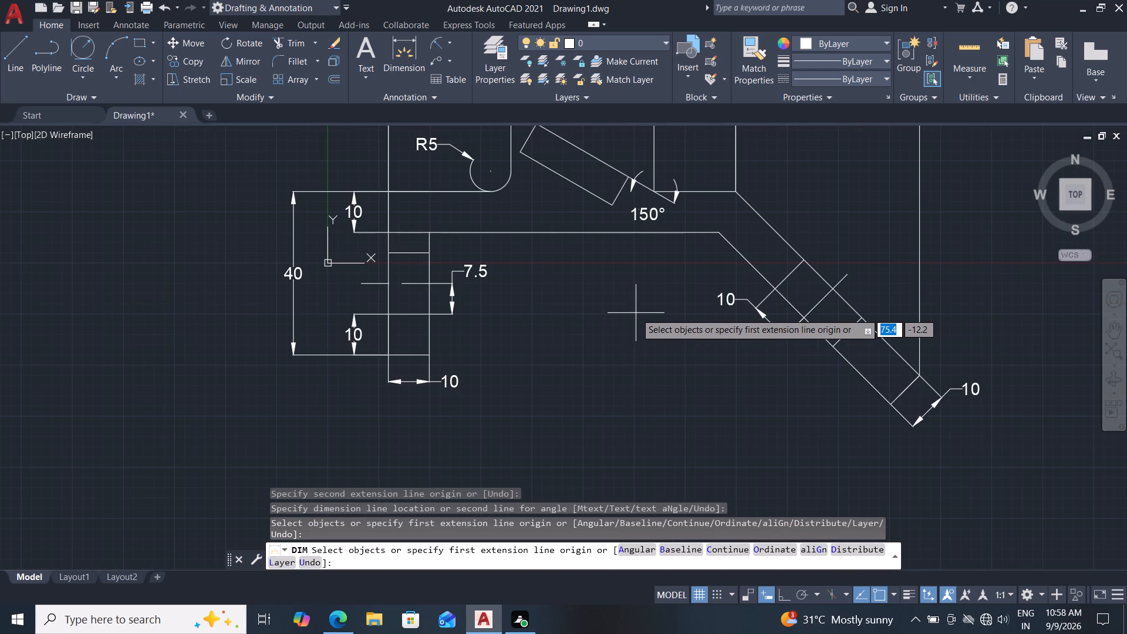
scroll(660, 313, "down", 1)
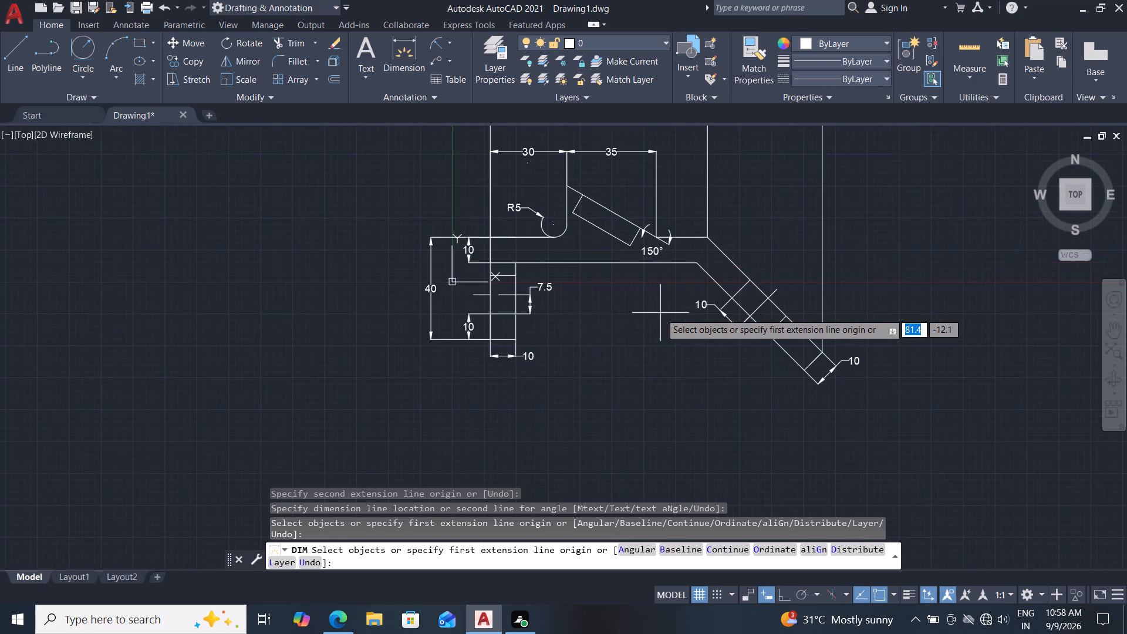
scroll(660, 313, "down", 1)
middle_click_drag(660, 313, 649, 326)
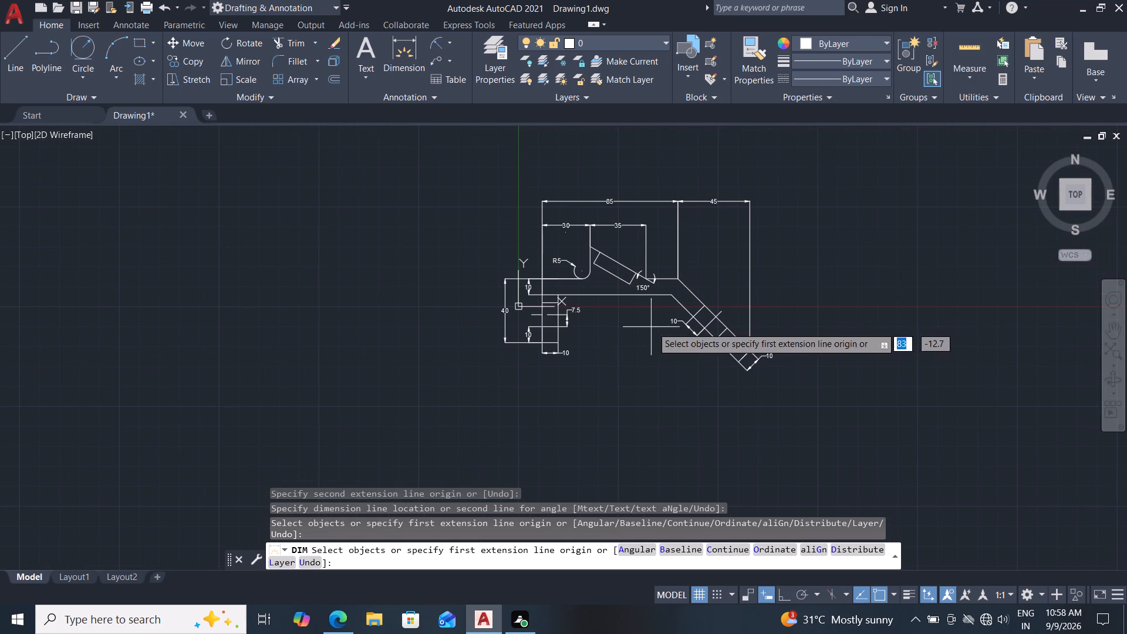
scroll(781, 332, "up", 1)
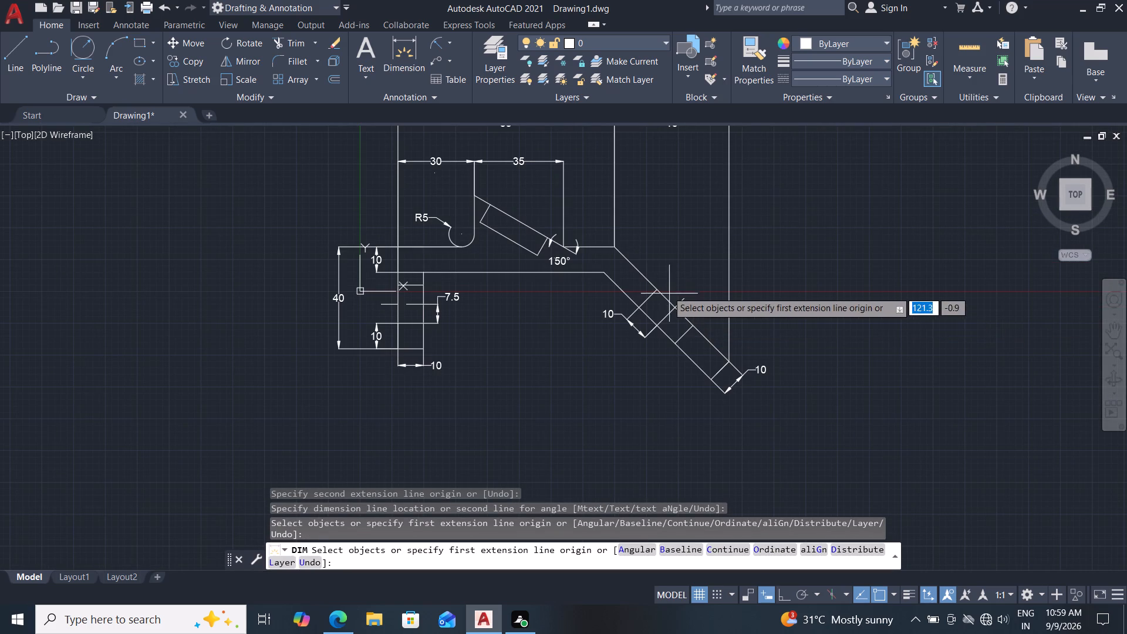
middle_click_drag(662, 287, 673, 329)
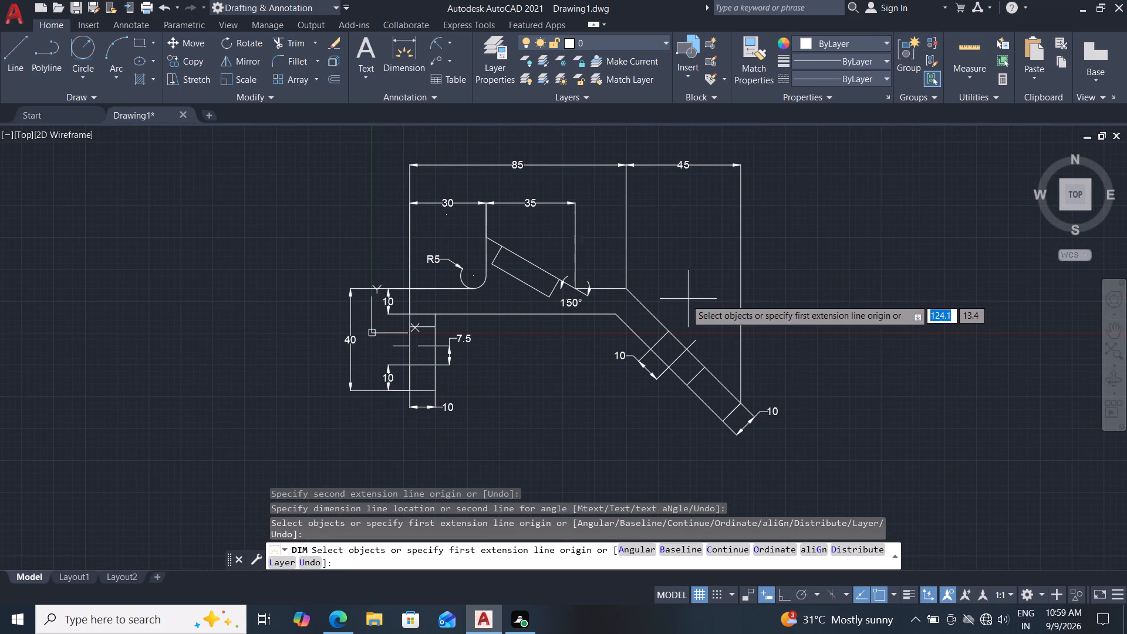
key("Escape")
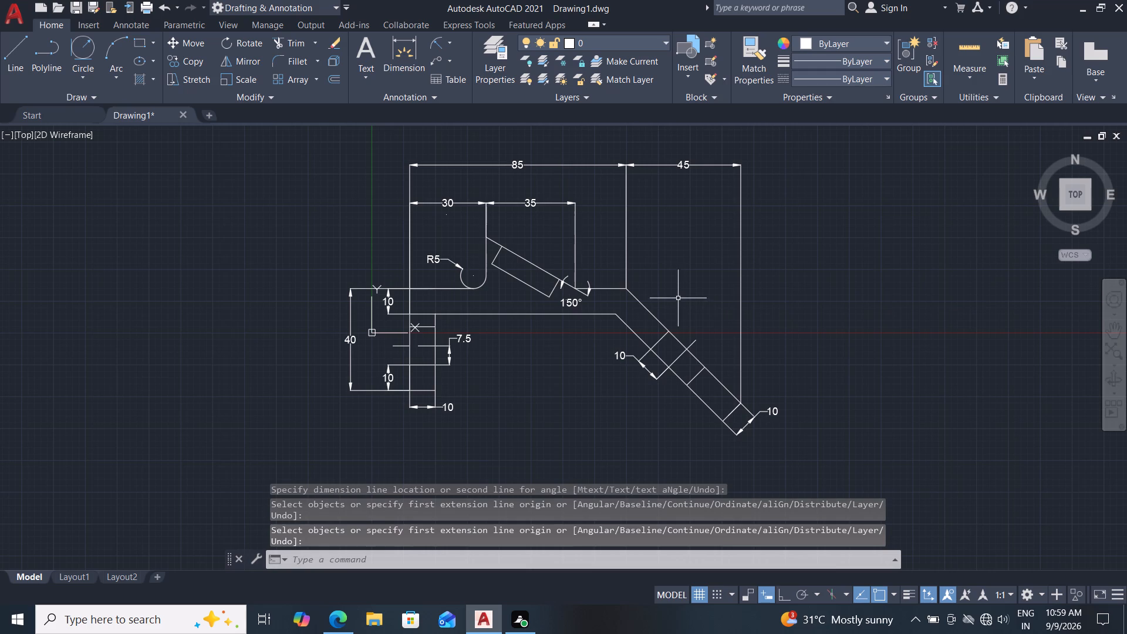
left_click(676, 164)
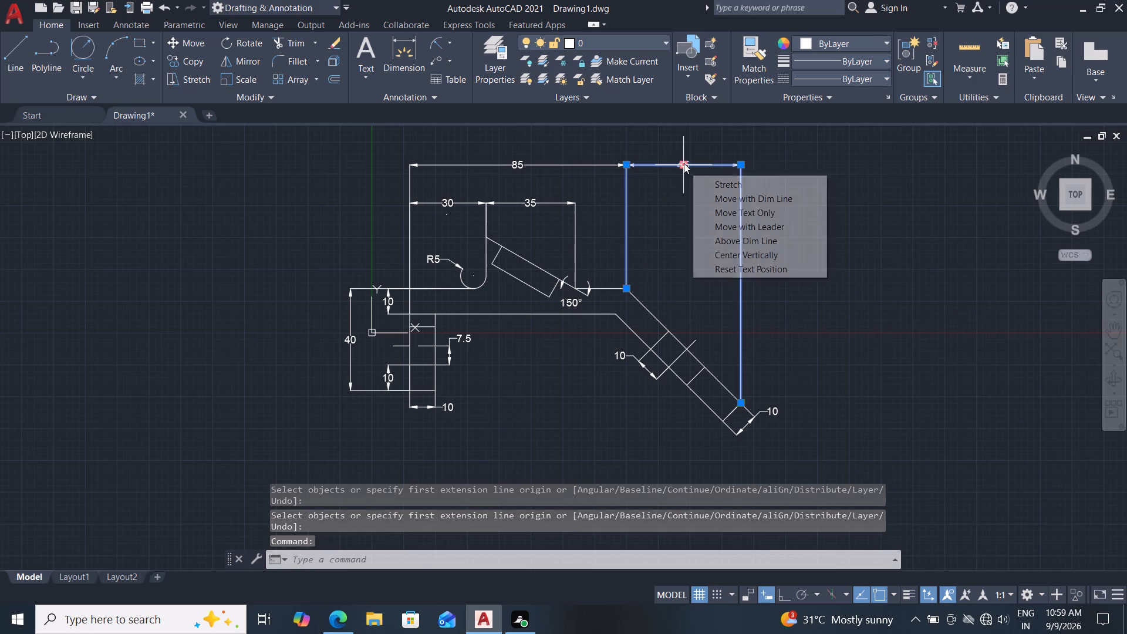
left_click(684, 163)
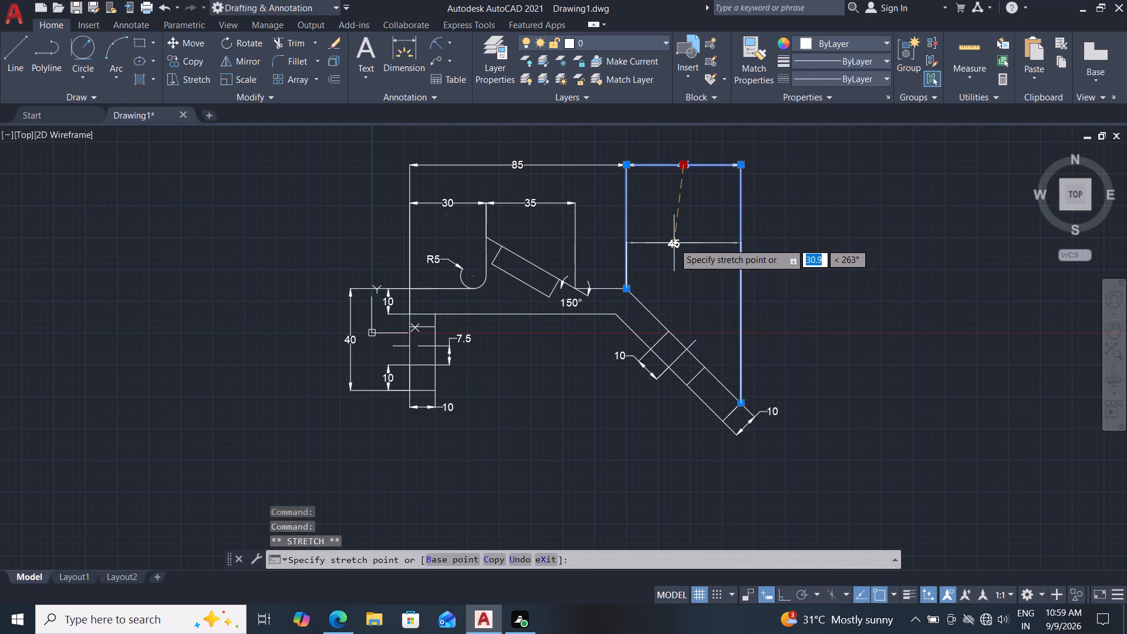
left_click(674, 243)
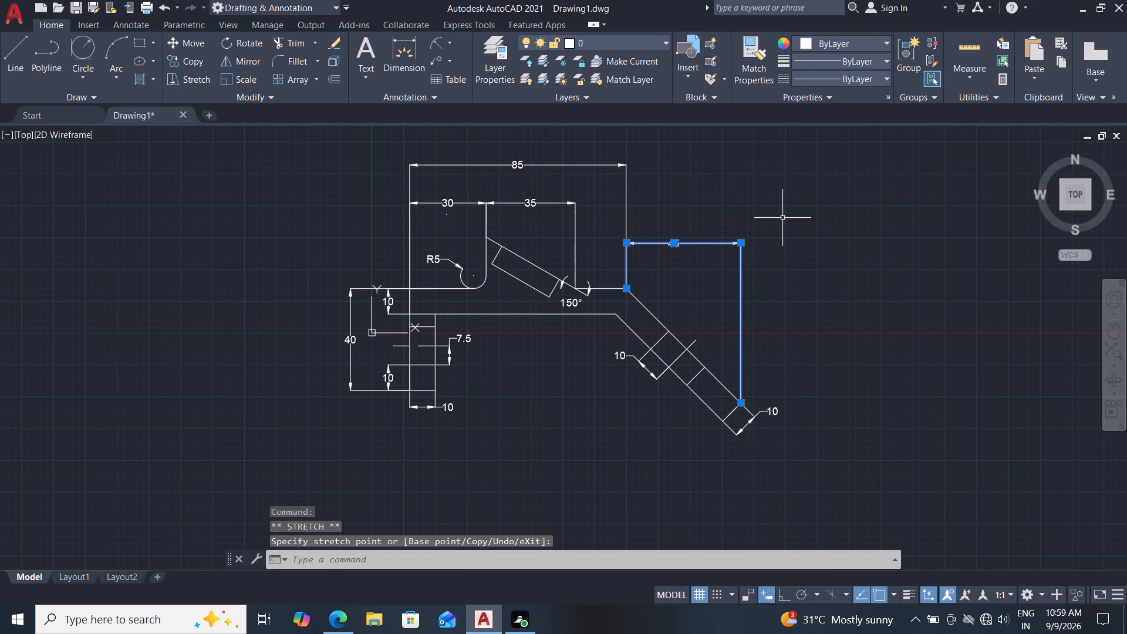
key("Escape")
key("Escape")
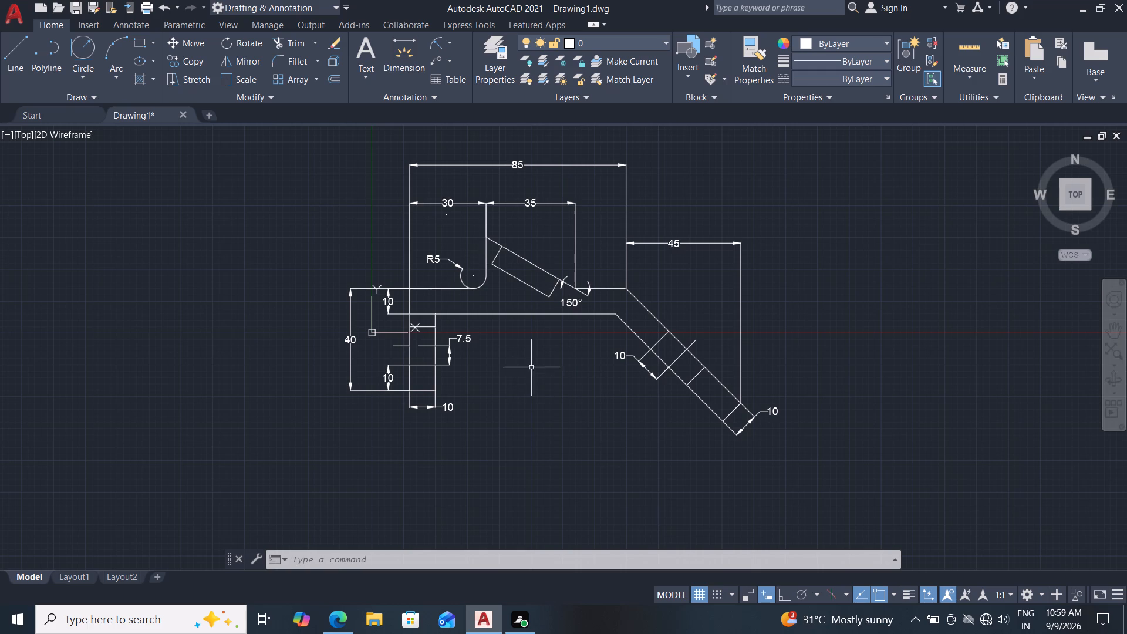
Add a multileader from the midpoint of the recessed rectangle's edge on the wedge slope, landing above the profile with the text "8 *26".
middle_click_drag(539, 361, 532, 393)
left_click(438, 57)
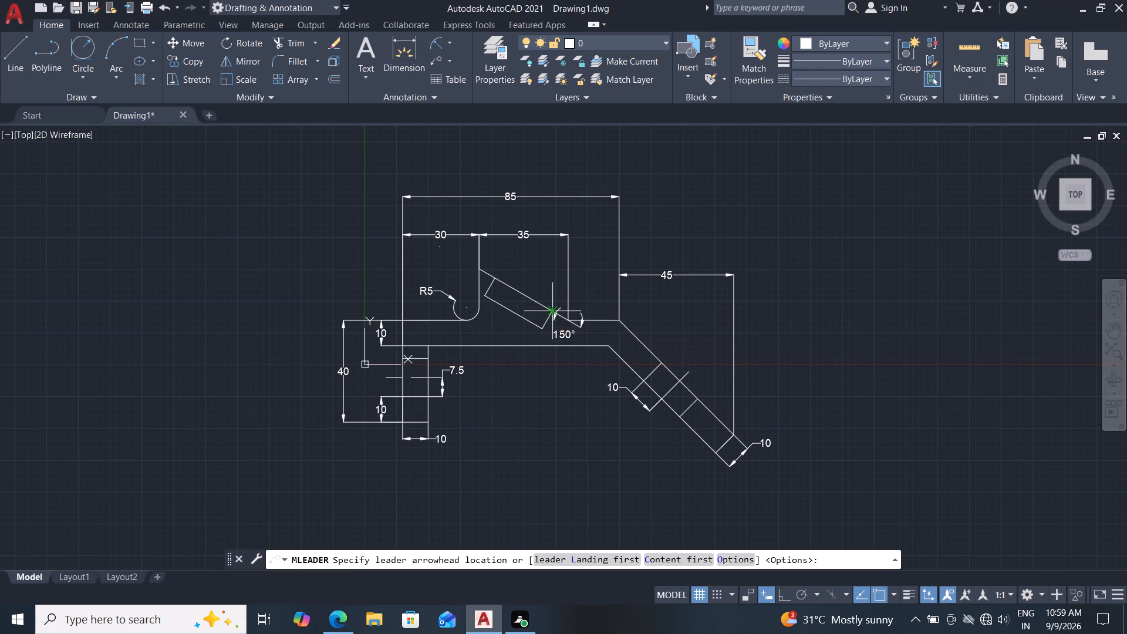
left_click(522, 295)
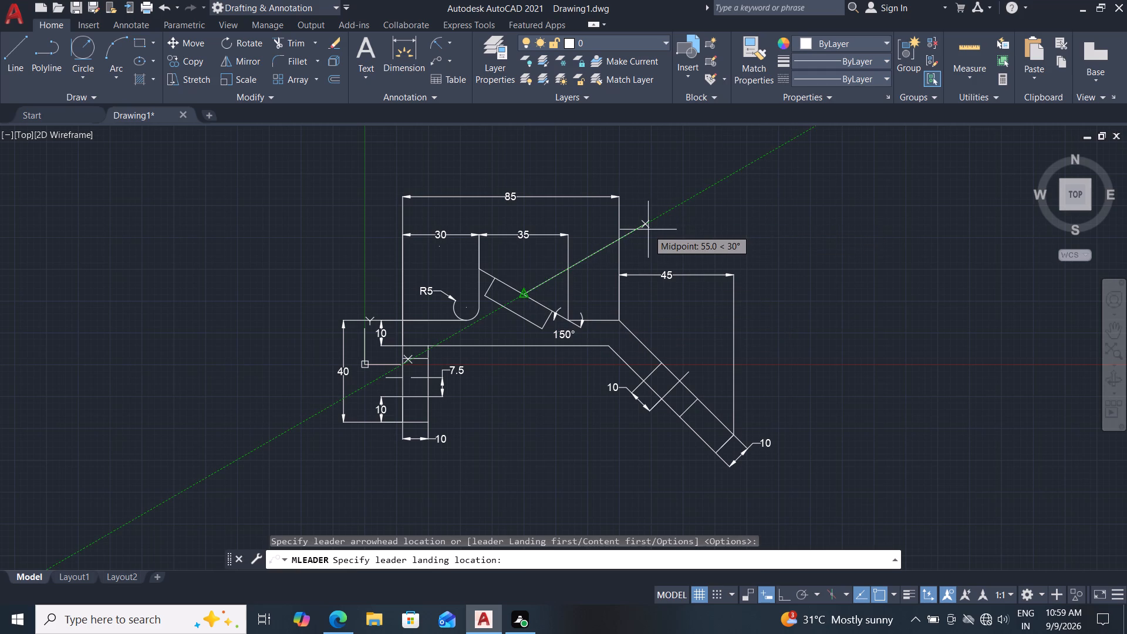
left_click(659, 218)
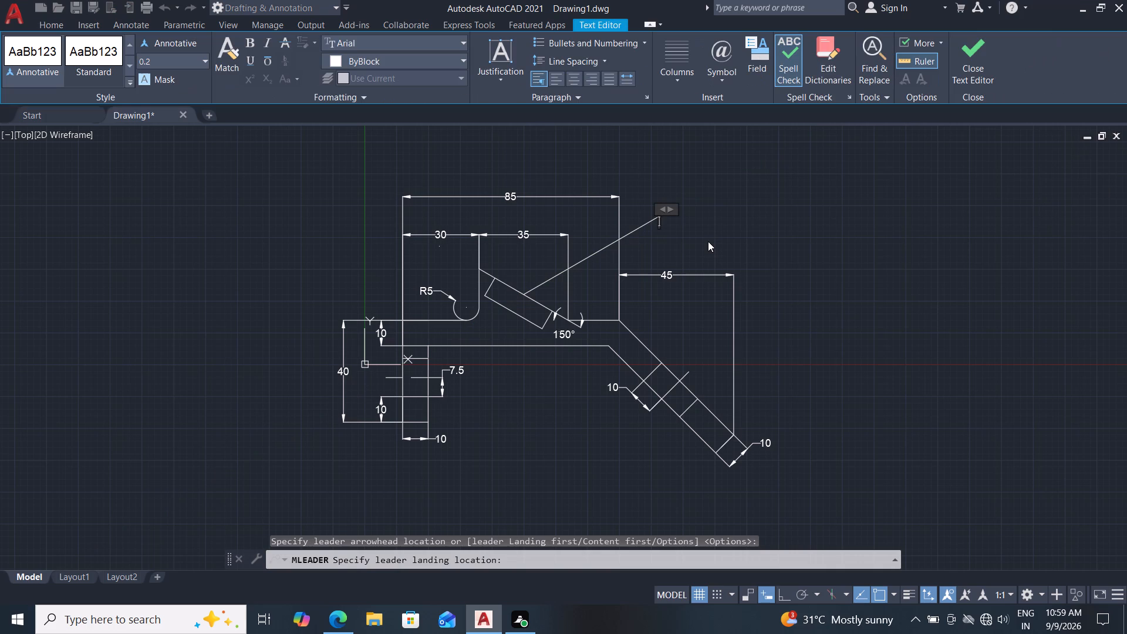
key("8")
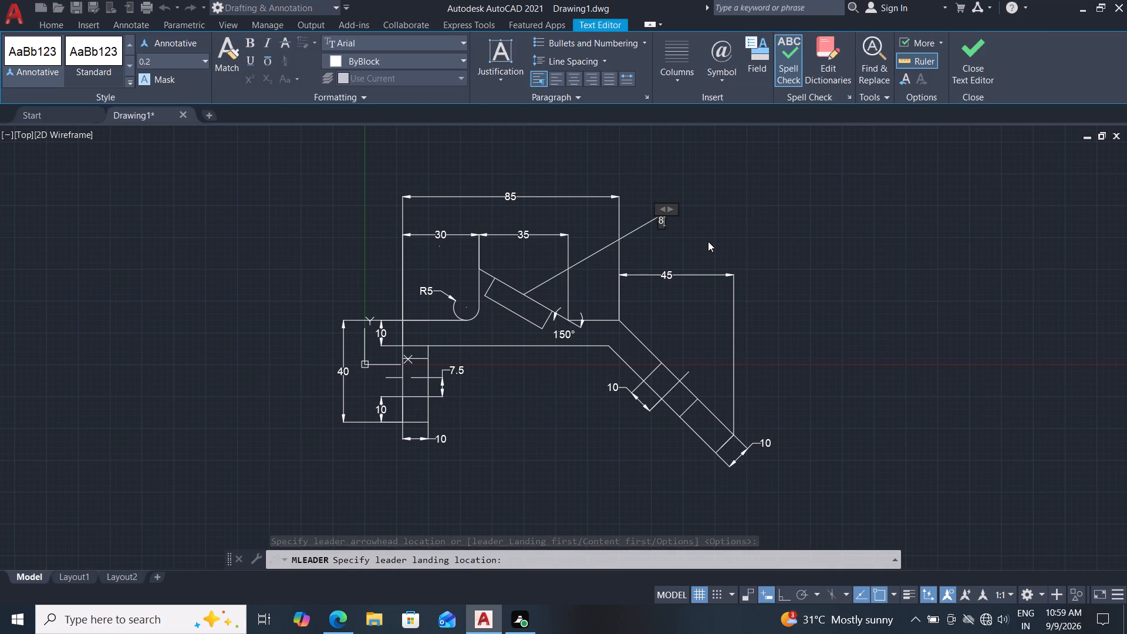
key("space")
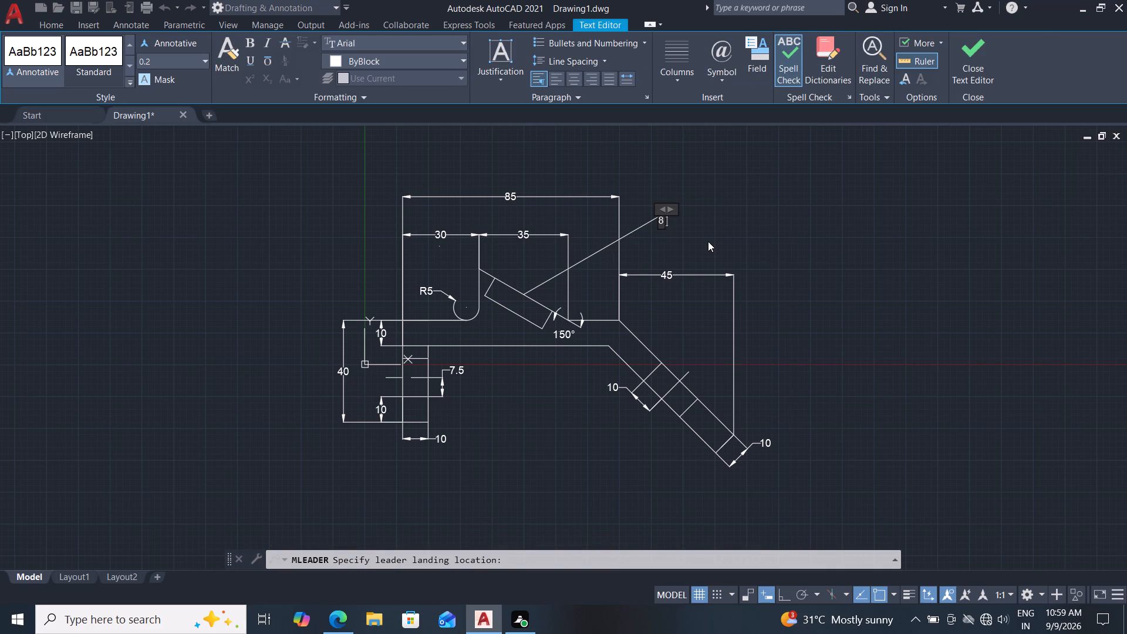
key("shift+asterisk")
type("26")
left_click(975, 50)
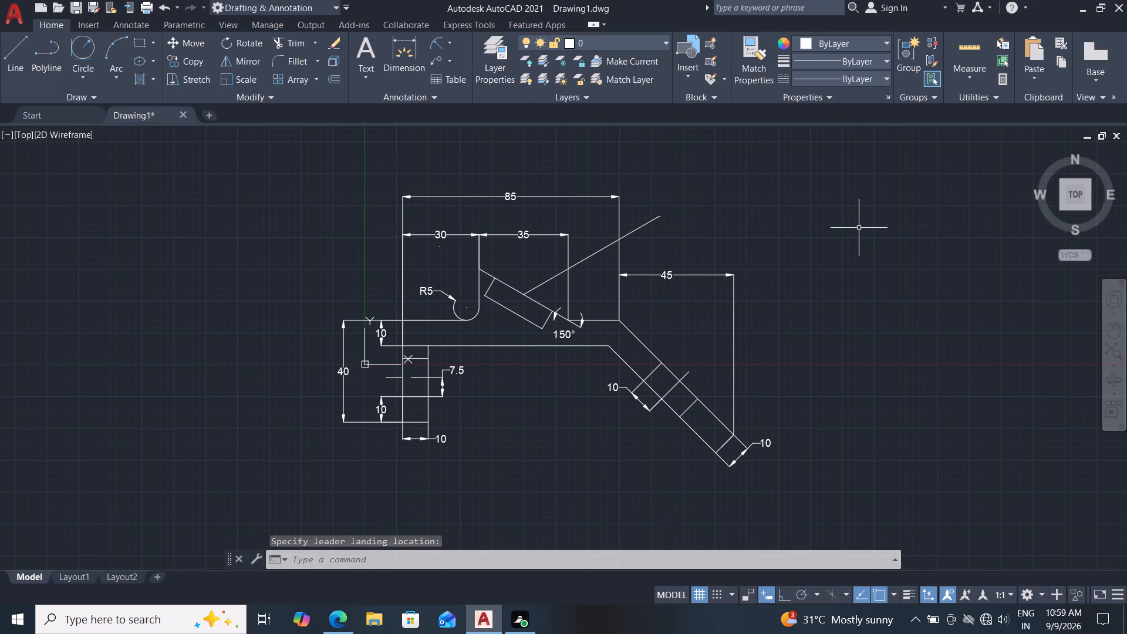
Modify the Standard multileader style to a text height of 3 and an arrowhead size of 3.
type("ml")
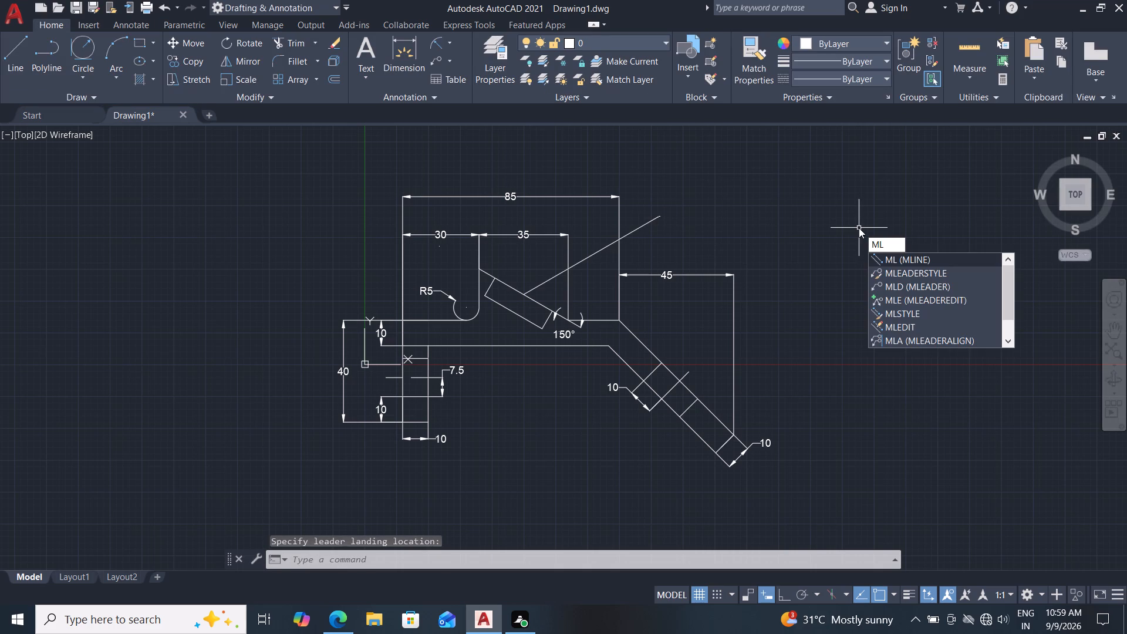
key("Down")
key("Return")
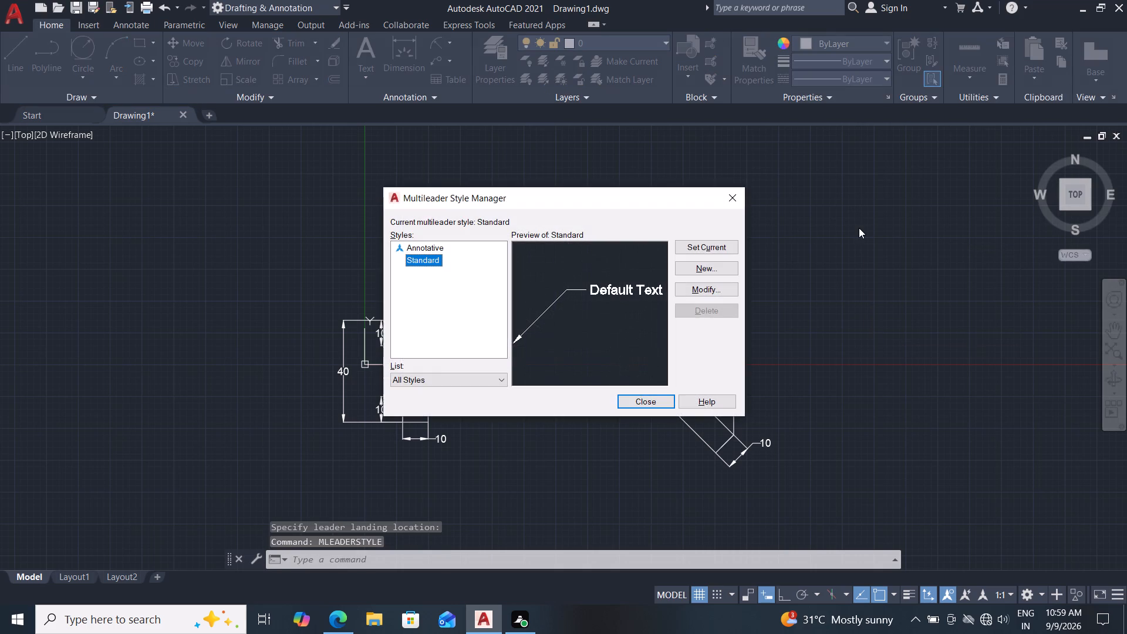
left_click(711, 294)
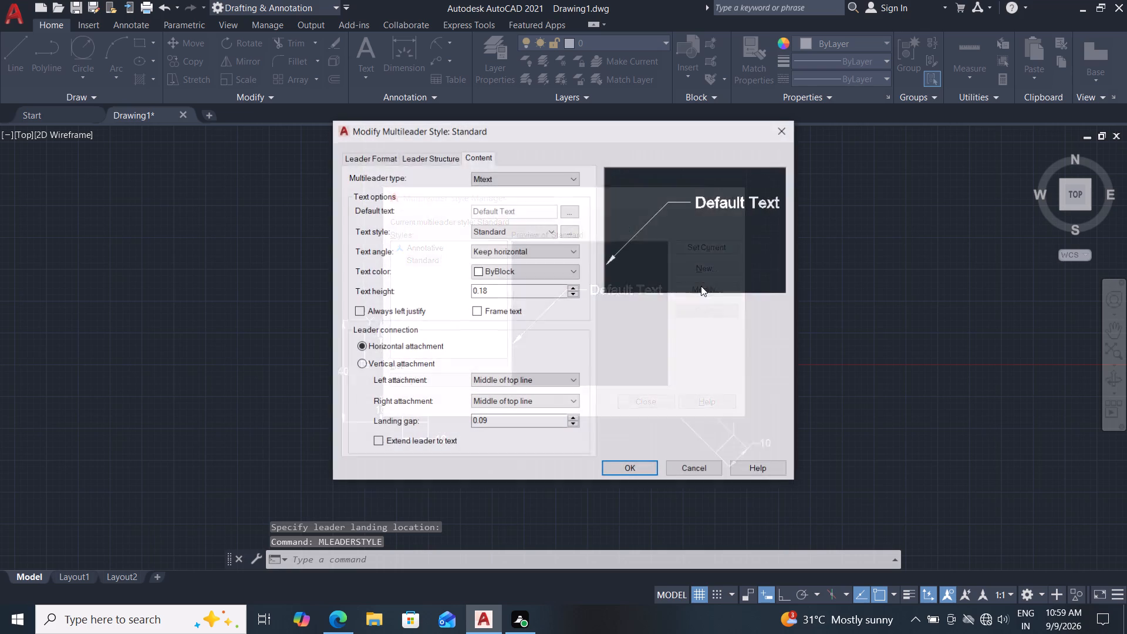
left_click_drag(492, 291, 394, 294)
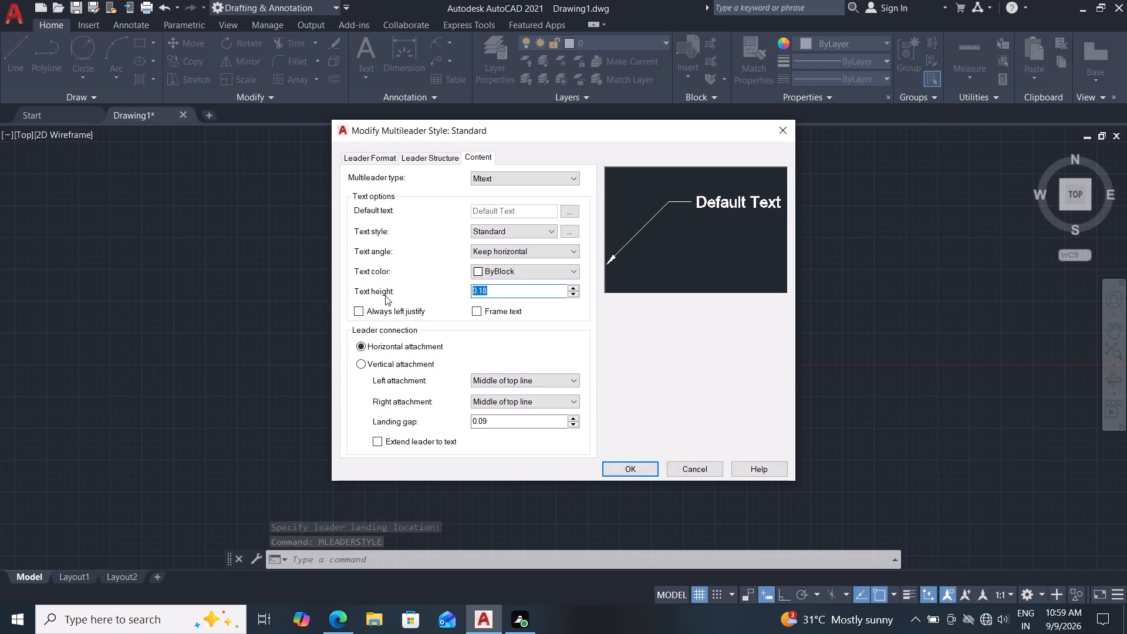
key("3")
key("Return")
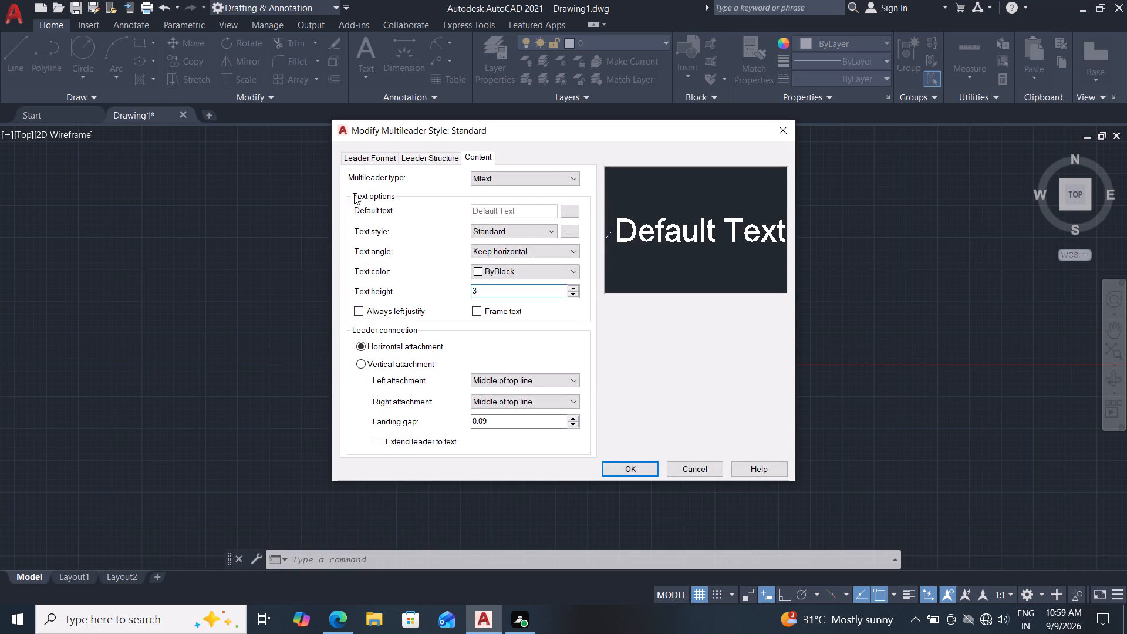
left_click(374, 160)
left_click_drag(485, 308, 396, 327)
key("3")
key("Return")
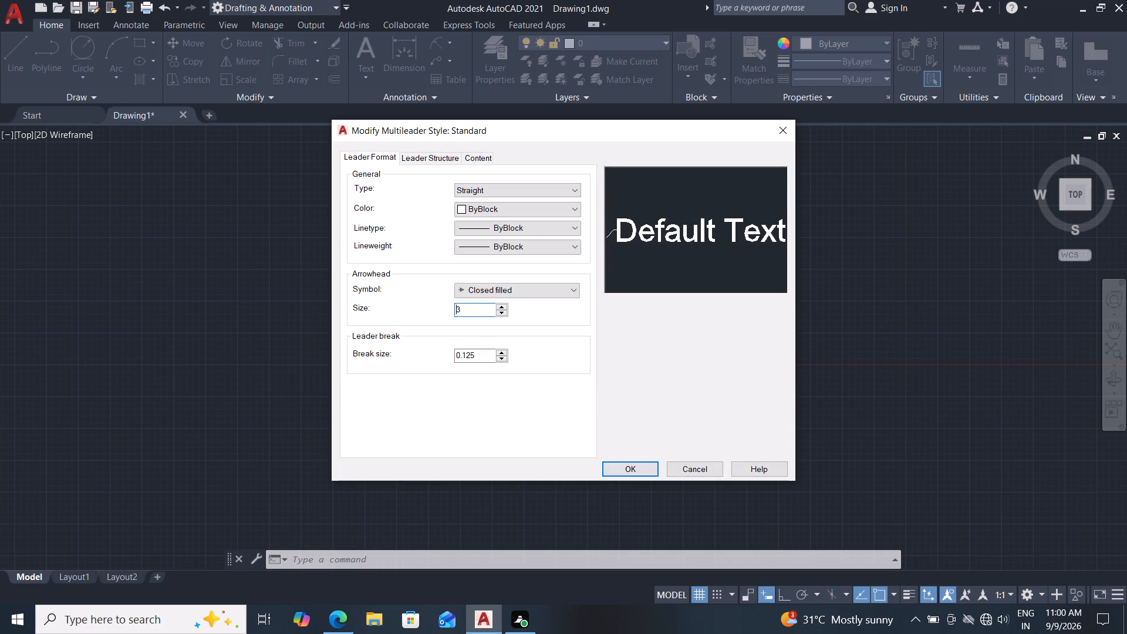
left_click(630, 462)
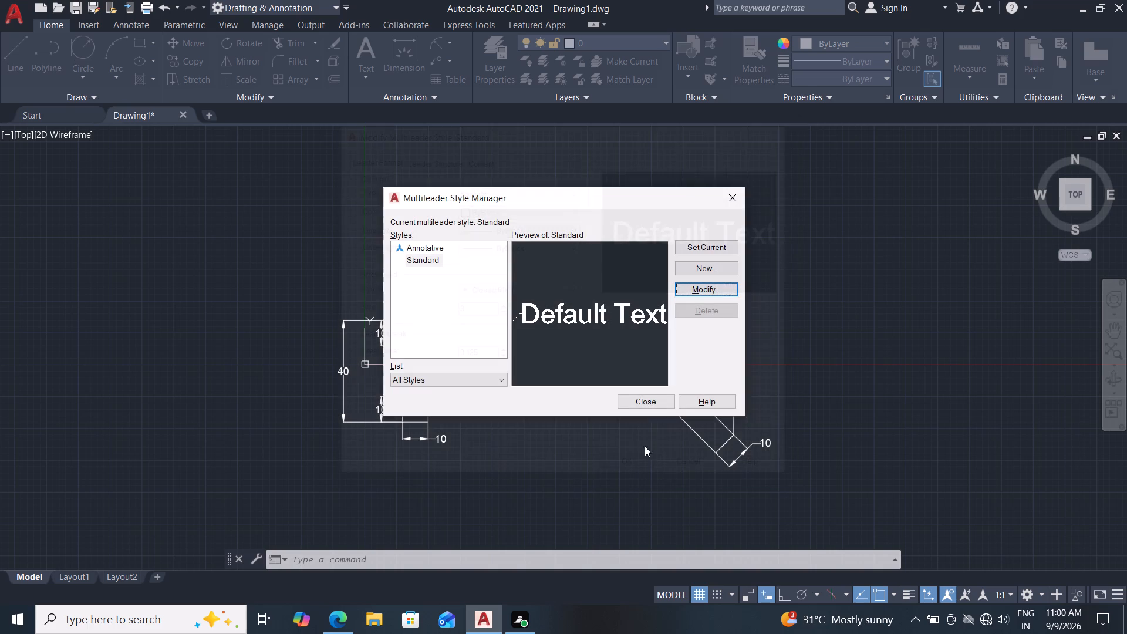
Close the Multileader Style Manager.
left_click(647, 404)
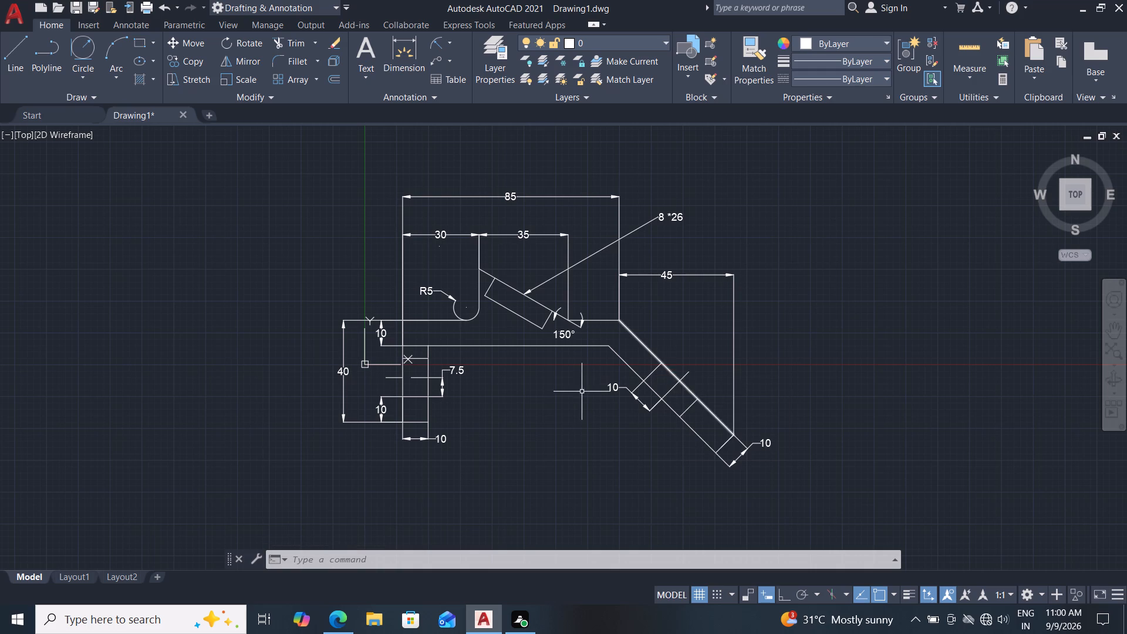
Copy the entire dimensioned bracket horizontally with Ortho on, placing the duplicate clear of the original on its right side.
middle_click_drag(559, 397, 574, 391)
scroll(765, 349, "down", 1)
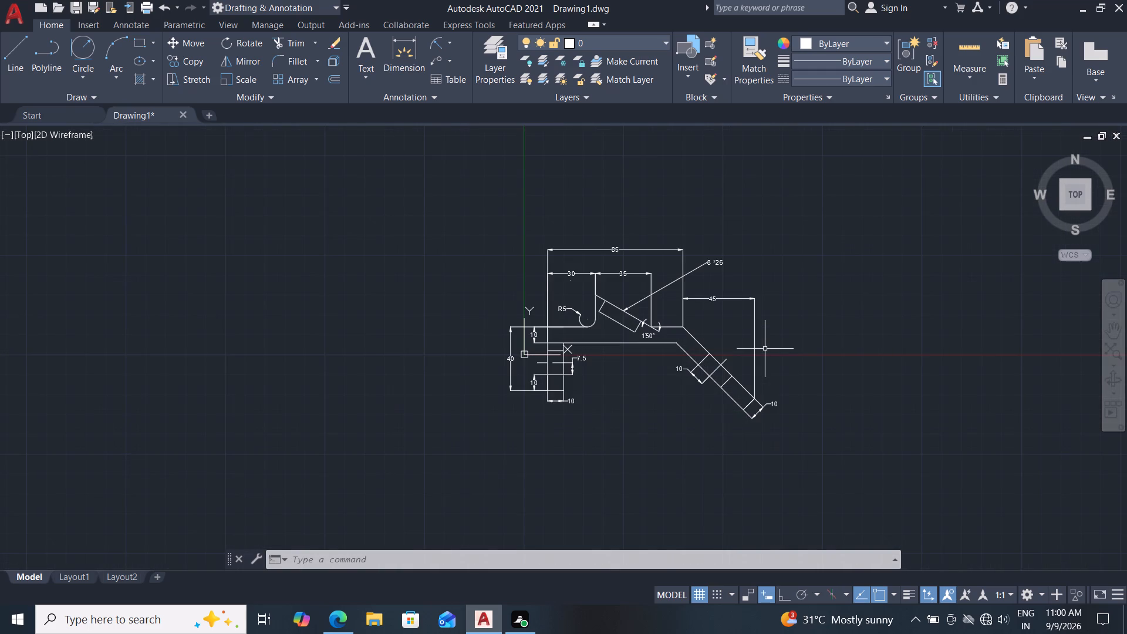
scroll(765, 349, "up", 1)
left_click(772, 176)
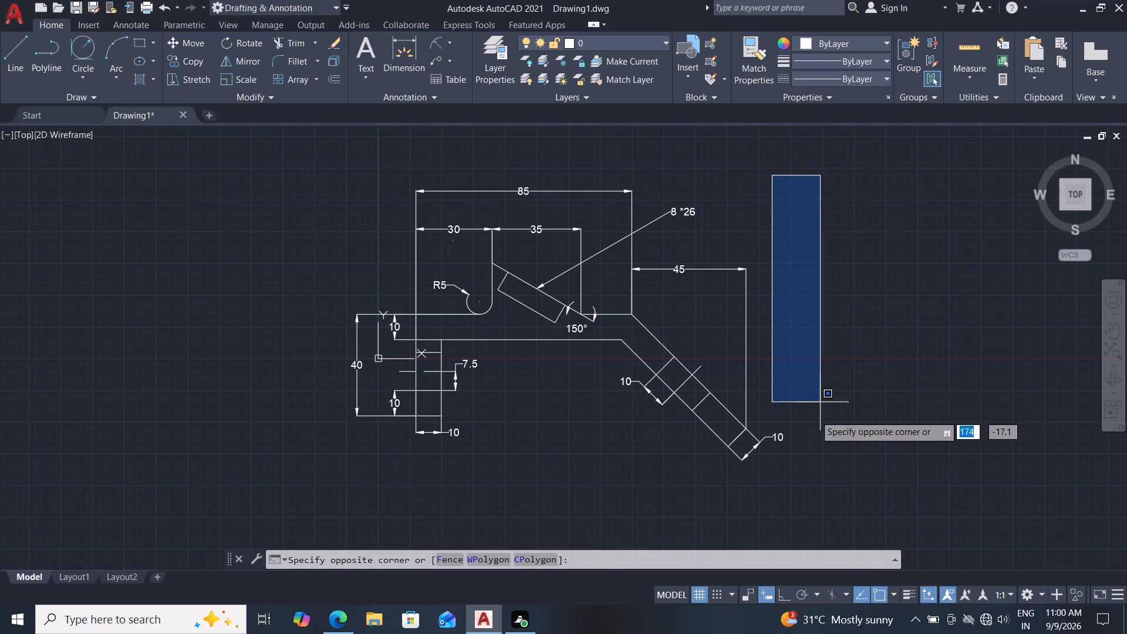
left_click(318, 433)
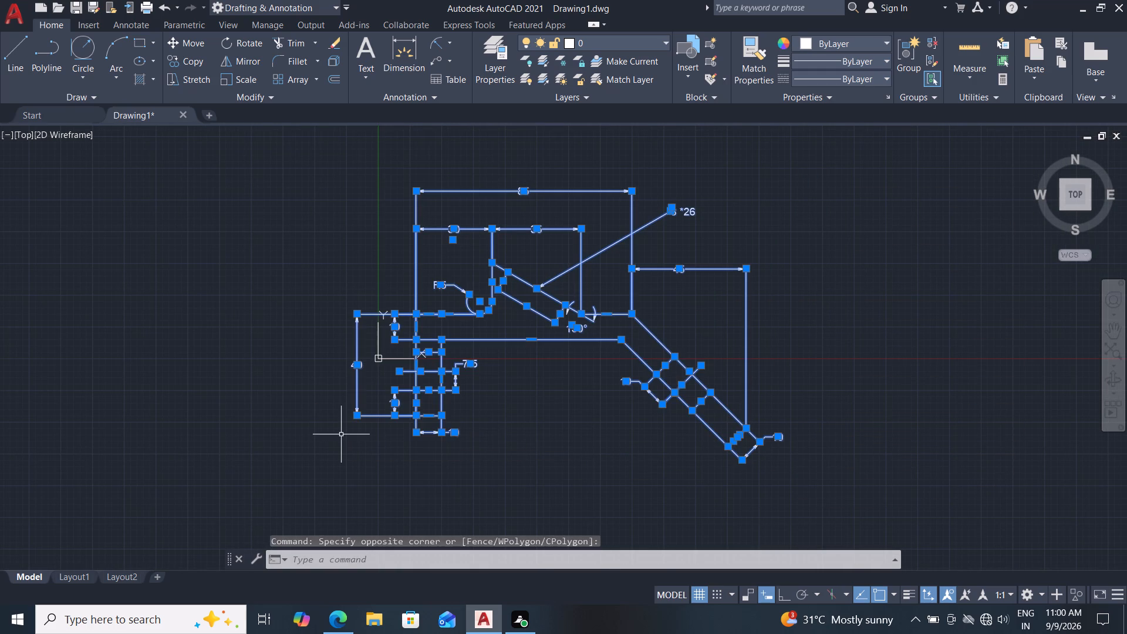
type("co")
key("Return")
left_click(541, 290)
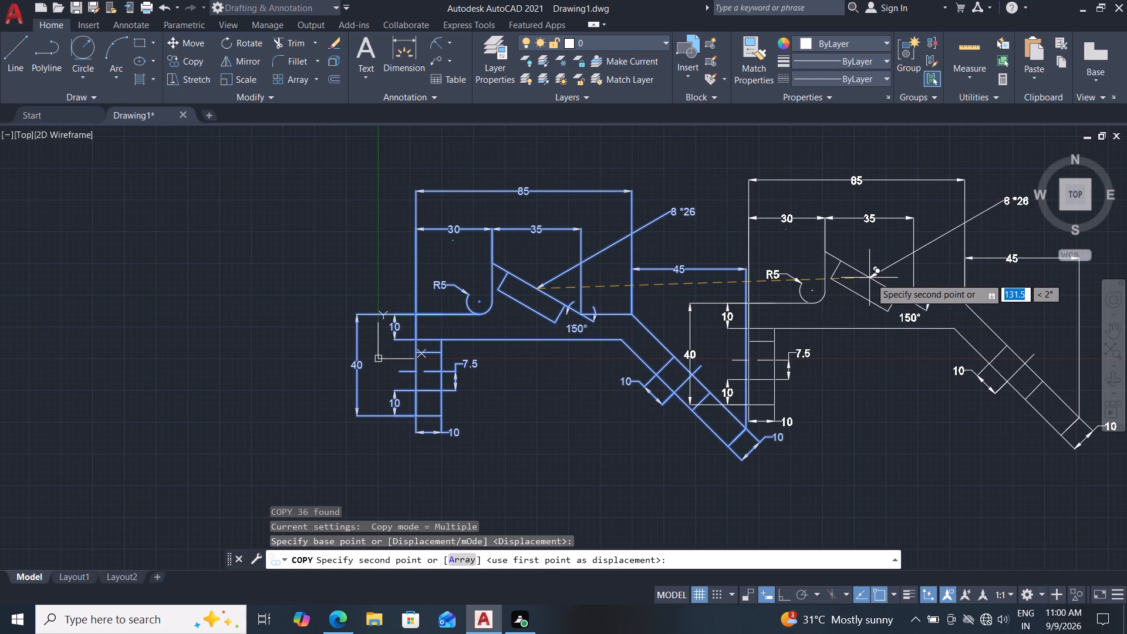
middle_click_drag(860, 284, 807, 305)
key("F8")
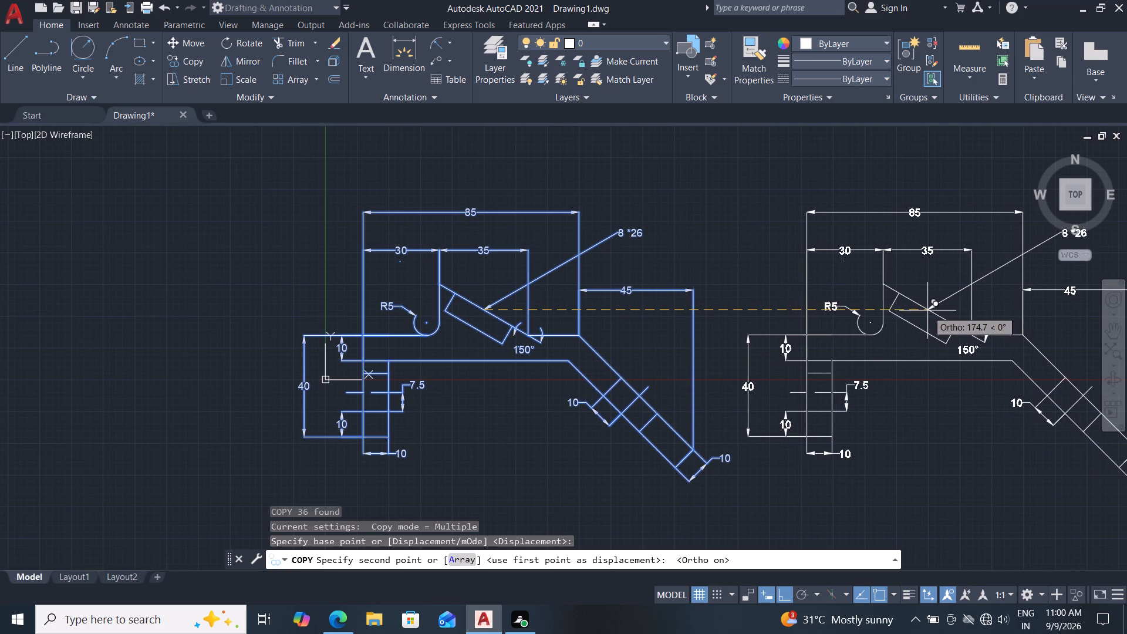
left_click(941, 311)
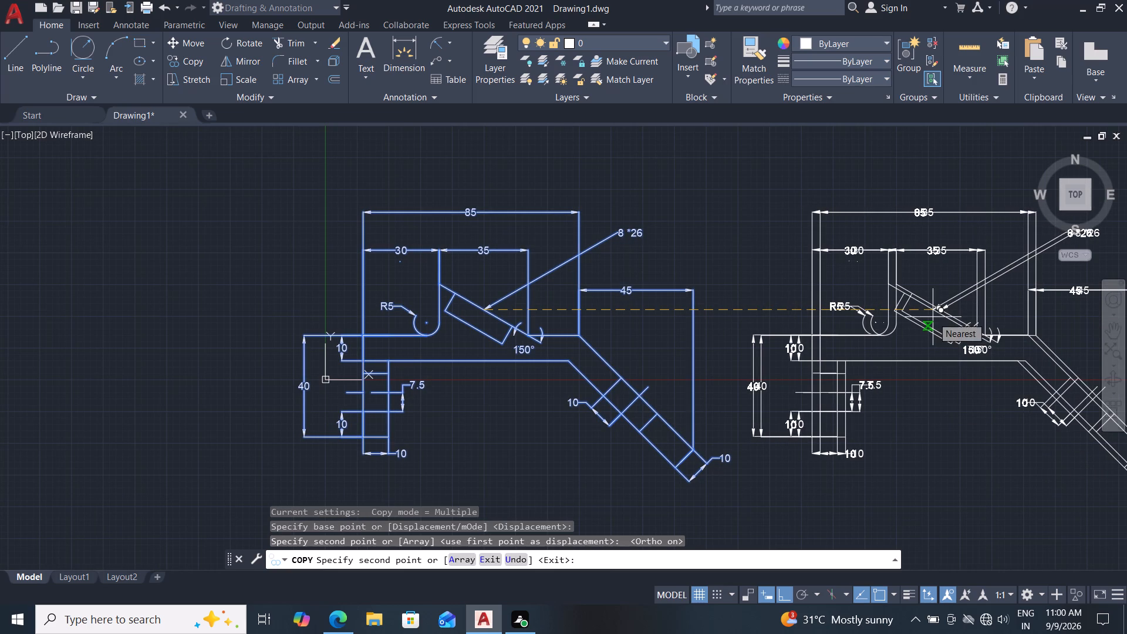
key("Escape")
scroll(933, 317, "up", 1)
scroll(775, 385, "down", 1)
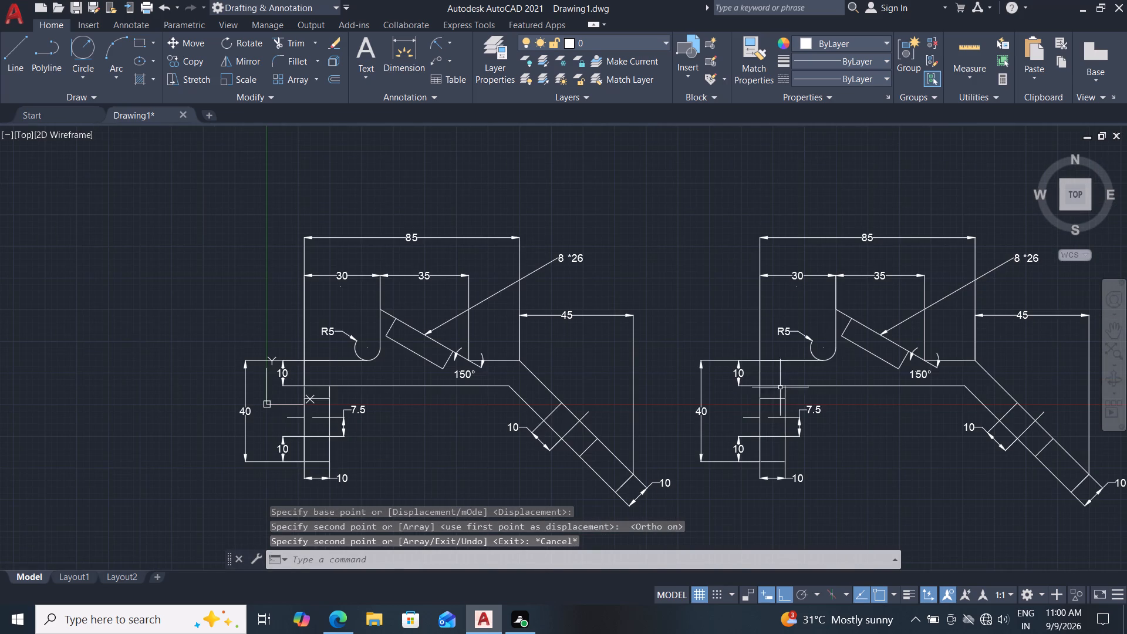
scroll(780, 458, "down", 1)
middle_click_drag(781, 452, 774, 410)
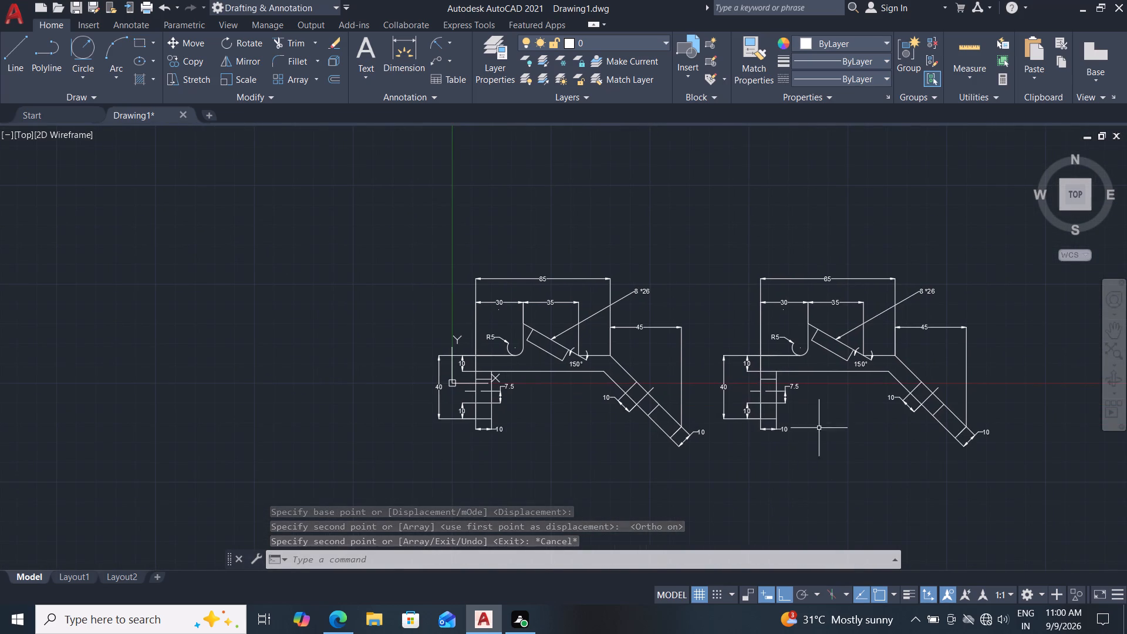
Delete the copied bracket's vertical-leg dimensions: the bottom width, hole offset, lower height, overall 40 height, and bar thickness.
scroll(819, 424, "up", 2)
left_click(713, 436)
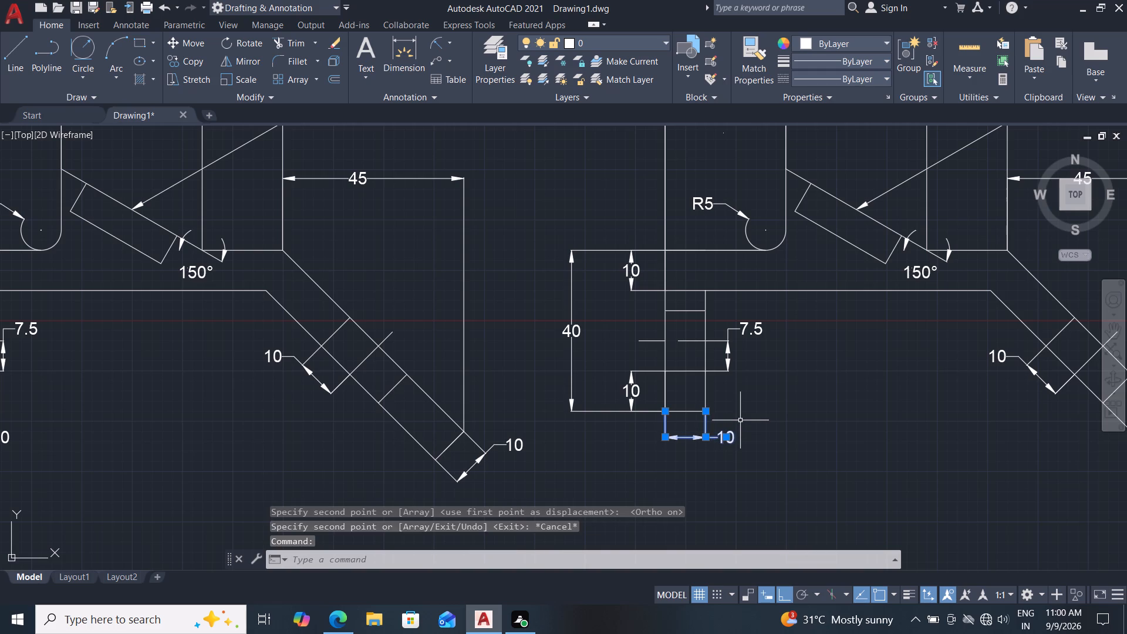
key("Delete")
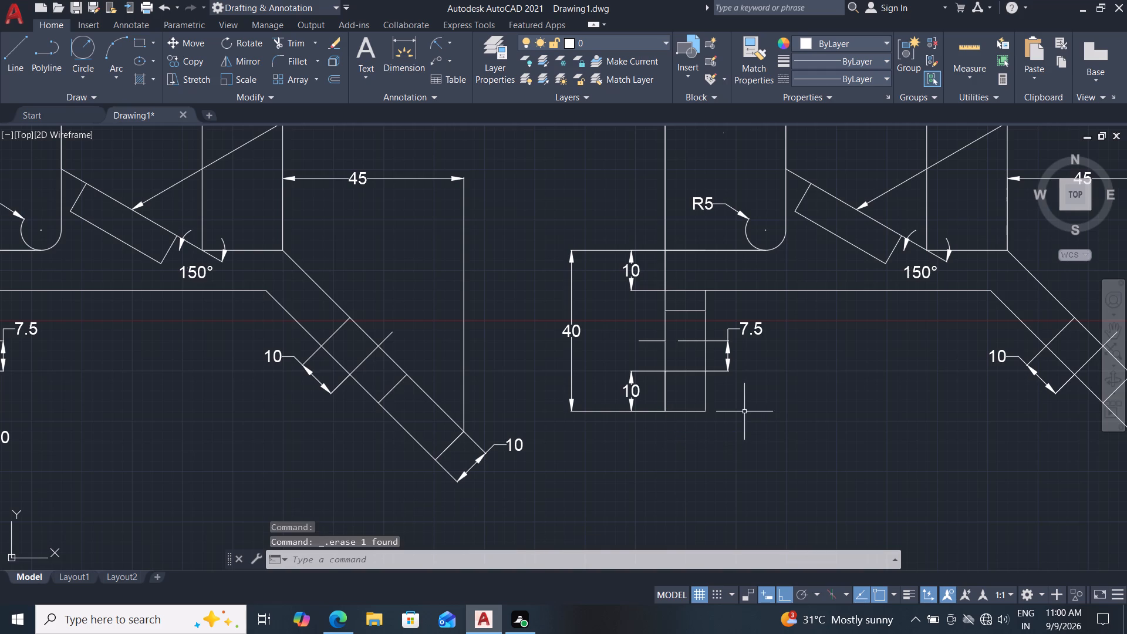
left_click(727, 347)
key("Delete")
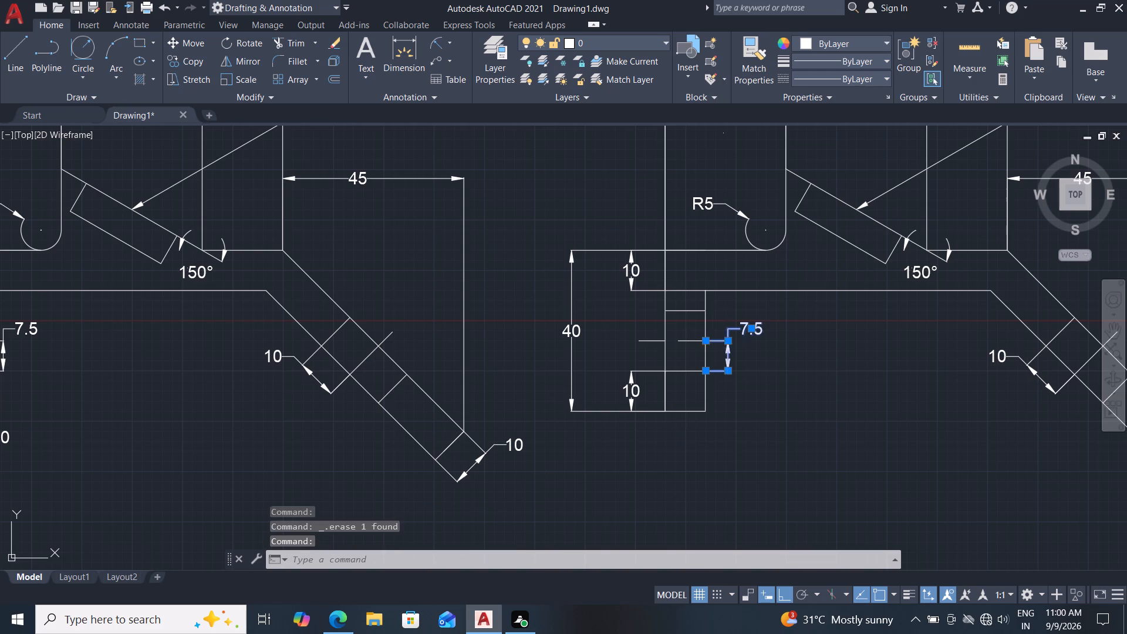
left_click(626, 393)
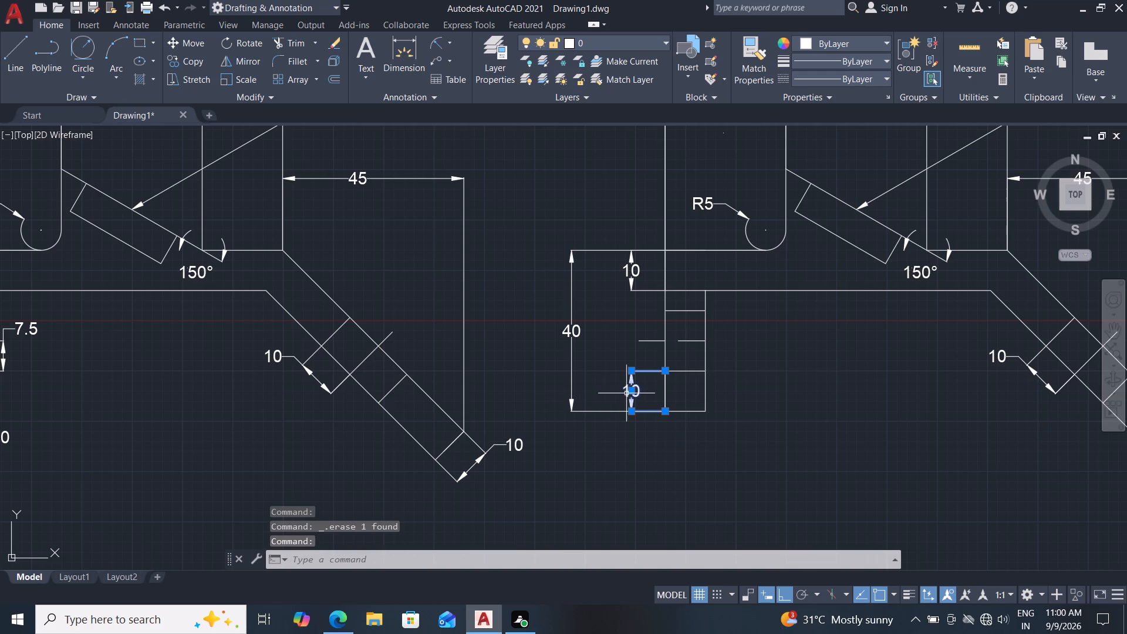
key("Delete")
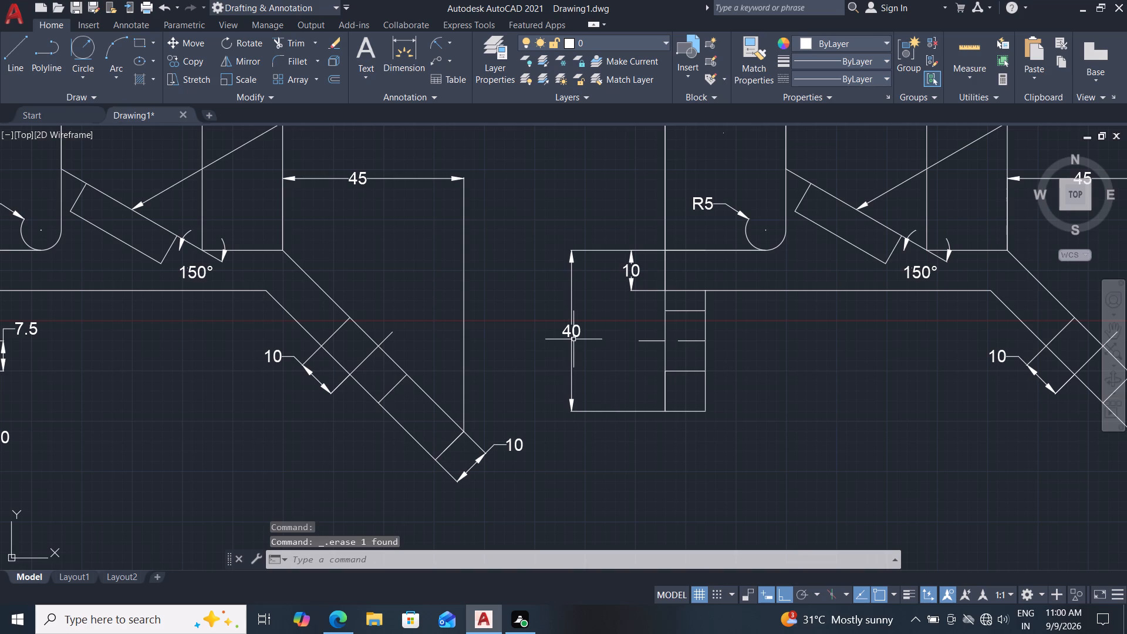
left_click(573, 339)
key("Delete")
right_click_drag(620, 268, 637, 271)
left_click(640, 271)
right_click(640, 271)
key("Delete")
right_click_drag(638, 276, 629, 311)
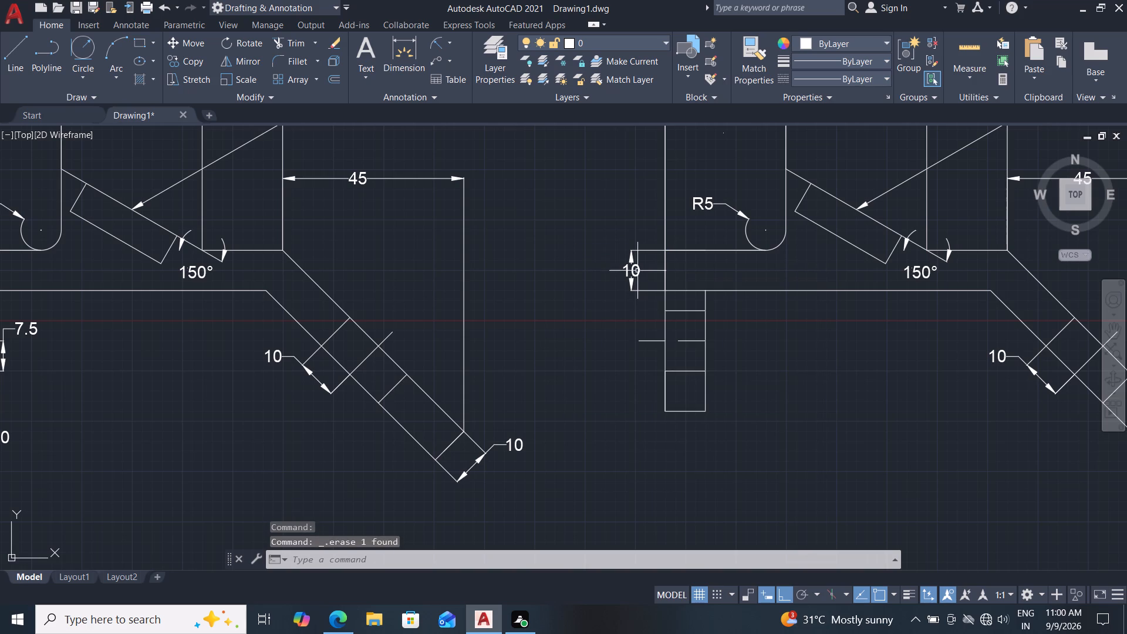
left_click(635, 266)
key("Delete")
Delete the copy's wedge annotations: the R5 radius, 30 and 35 lengths, "8 *26" leader, and 150° angle.
scroll(602, 347, "down", 1)
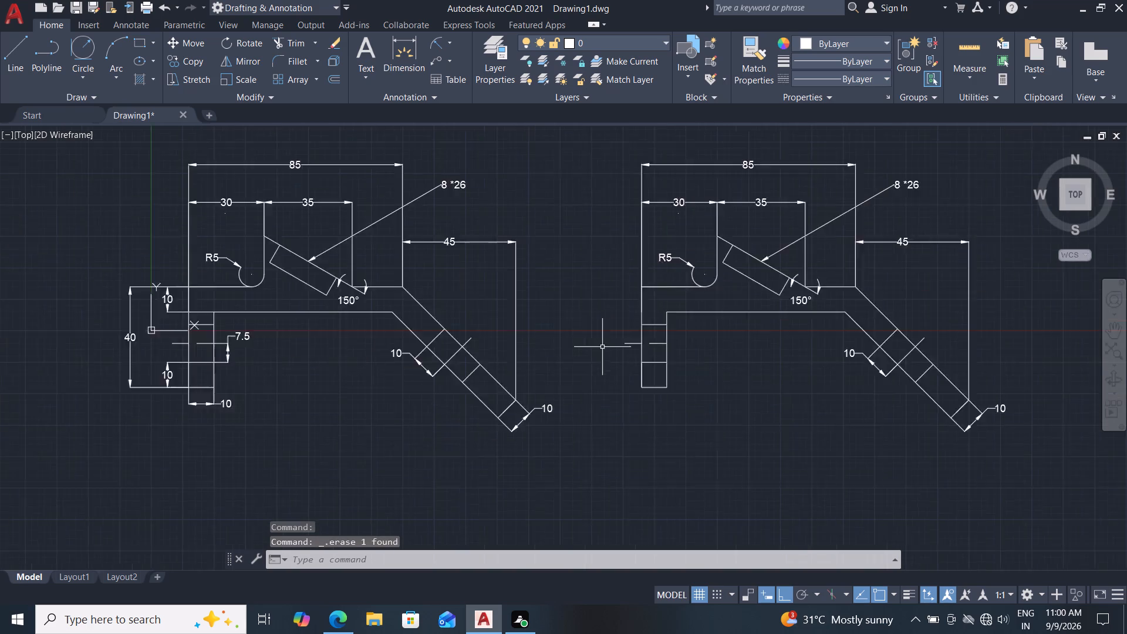
scroll(602, 347, "down", 1)
scroll(757, 375, "up", 2)
middle_click_drag(757, 375, 771, 433)
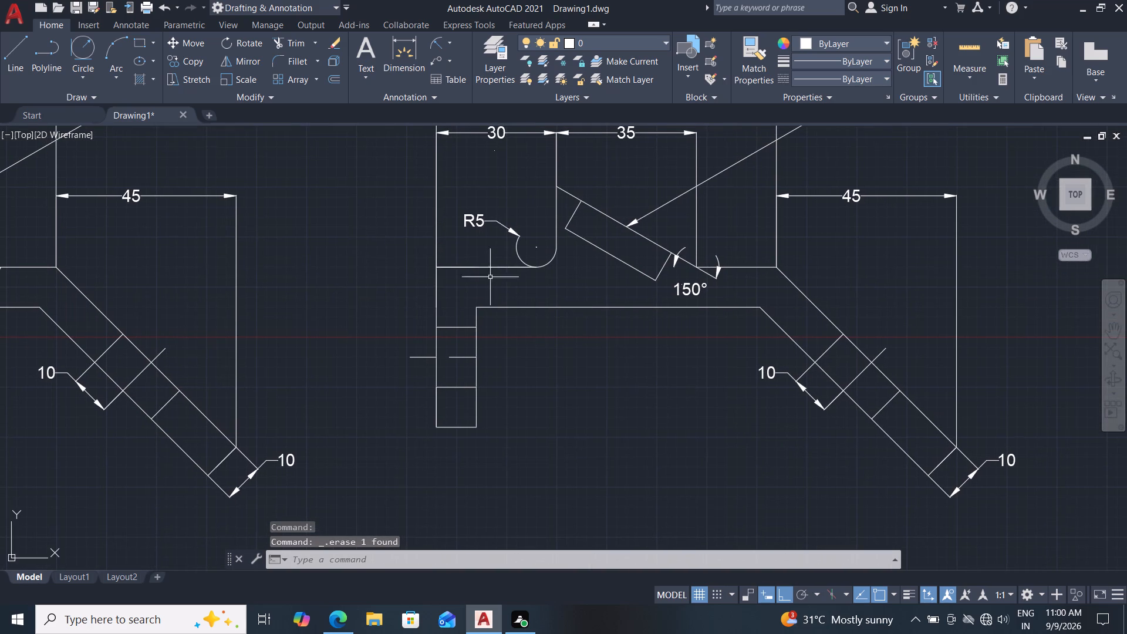
left_click(488, 222)
key("Delete")
left_click(436, 200)
key("Delete")
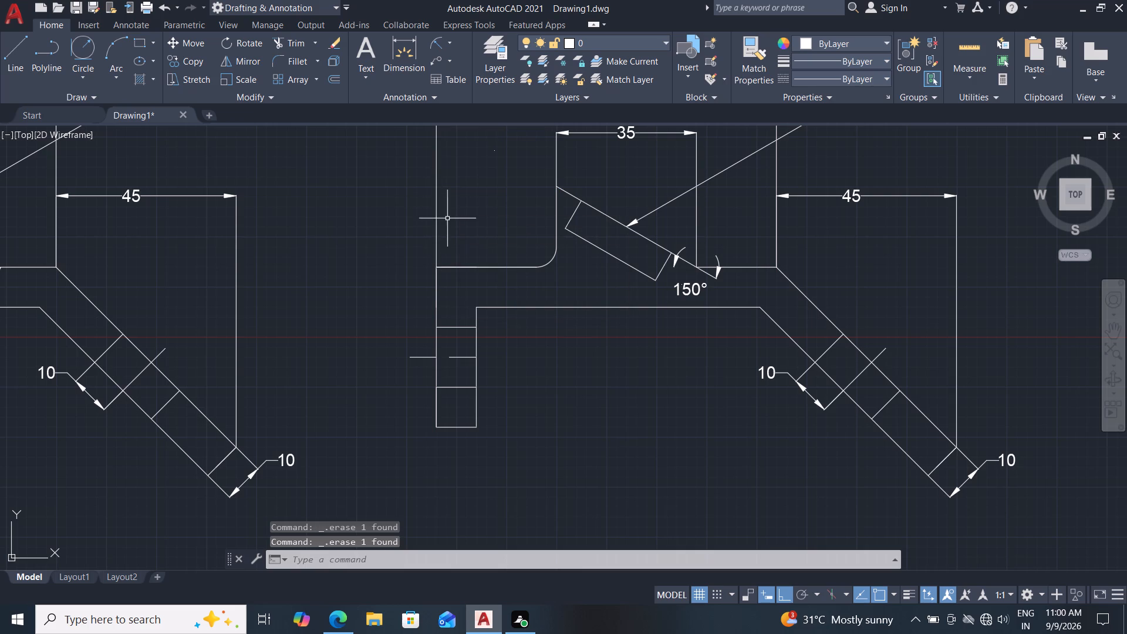
left_click(633, 131)
key("Delete")
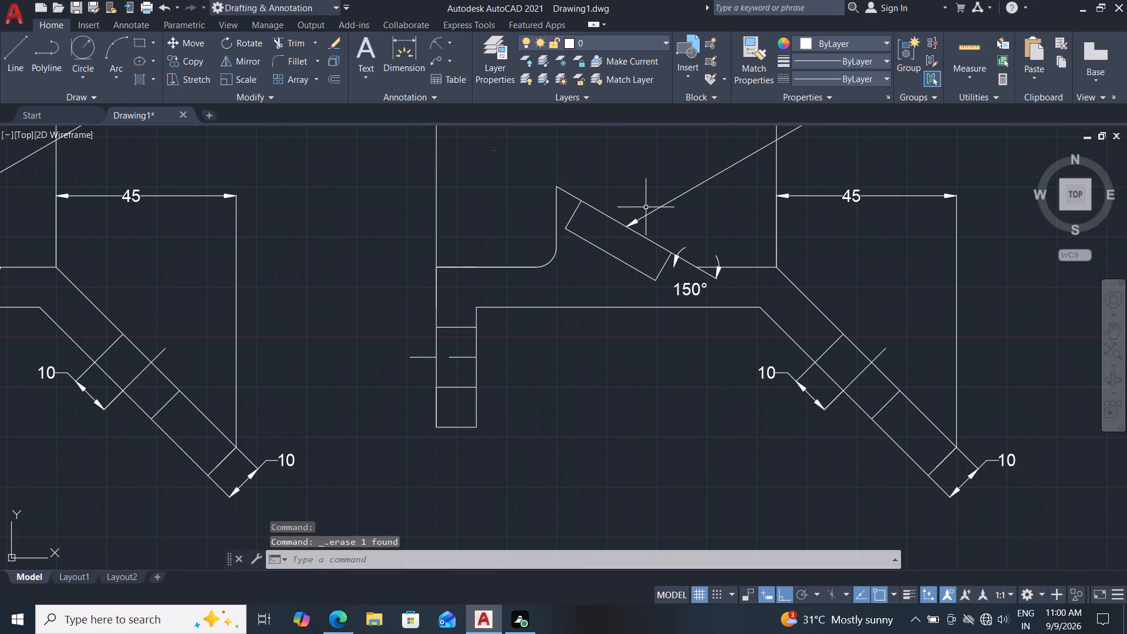
left_click(647, 213)
key("Delete")
left_click(686, 286)
key("Delete")
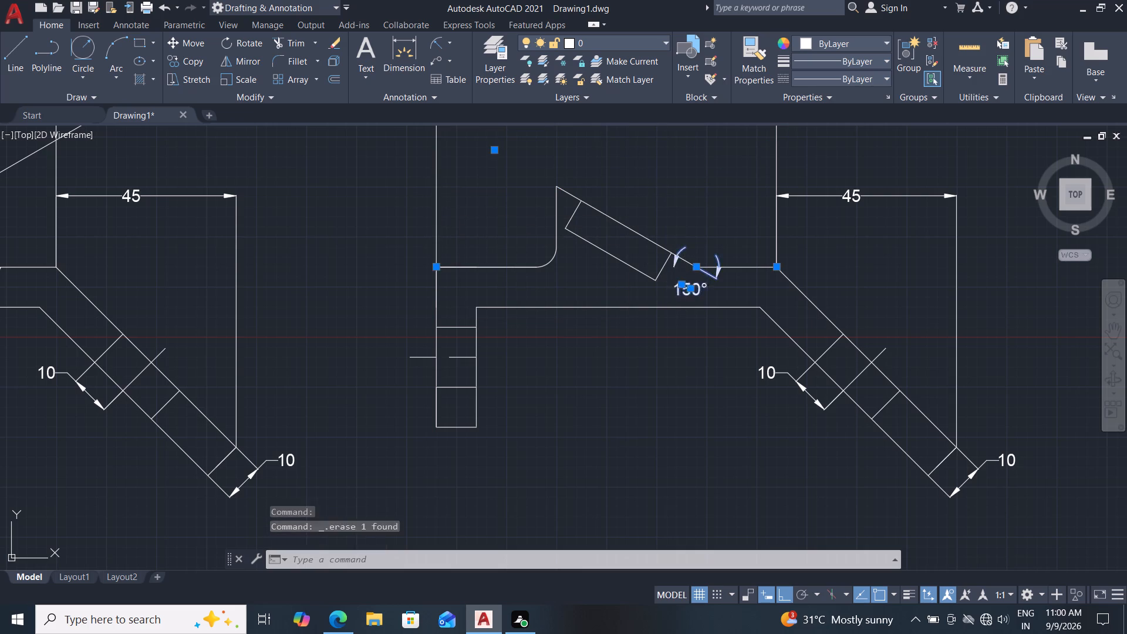
Delete the copy's remaining dimensions: the arm's 45 length, its two 10 dimensions, and the 85 overall length.
left_click(849, 197)
key("Delete")
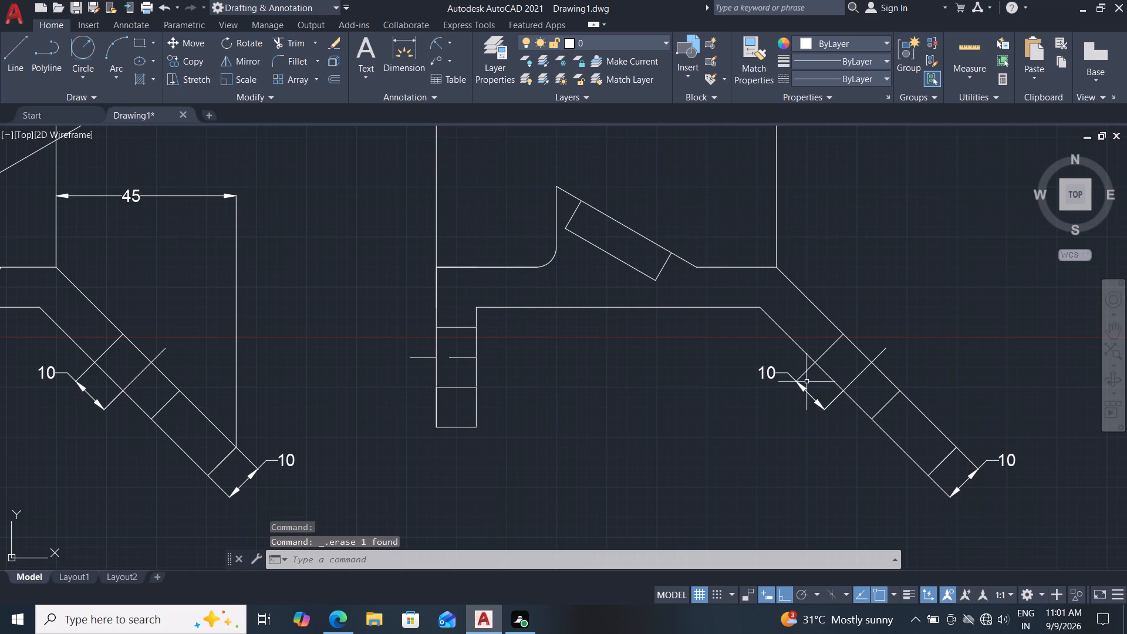
left_click(803, 388)
key("Delete")
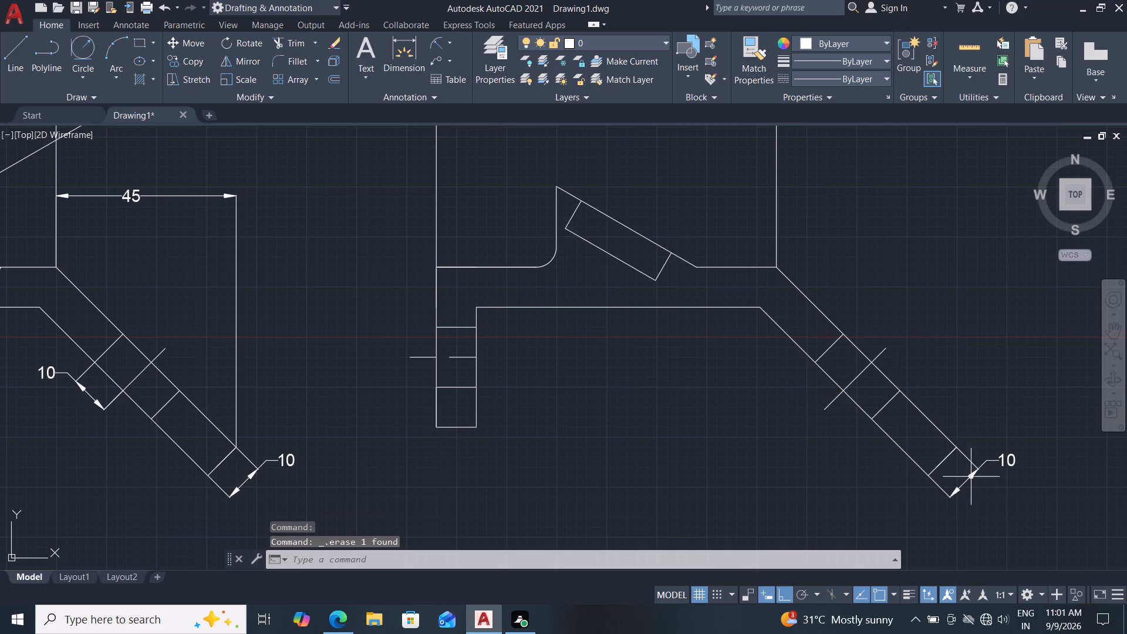
left_click(971, 477)
key("Delete")
scroll(738, 430, "down", 2)
scroll(722, 368, "up", 1)
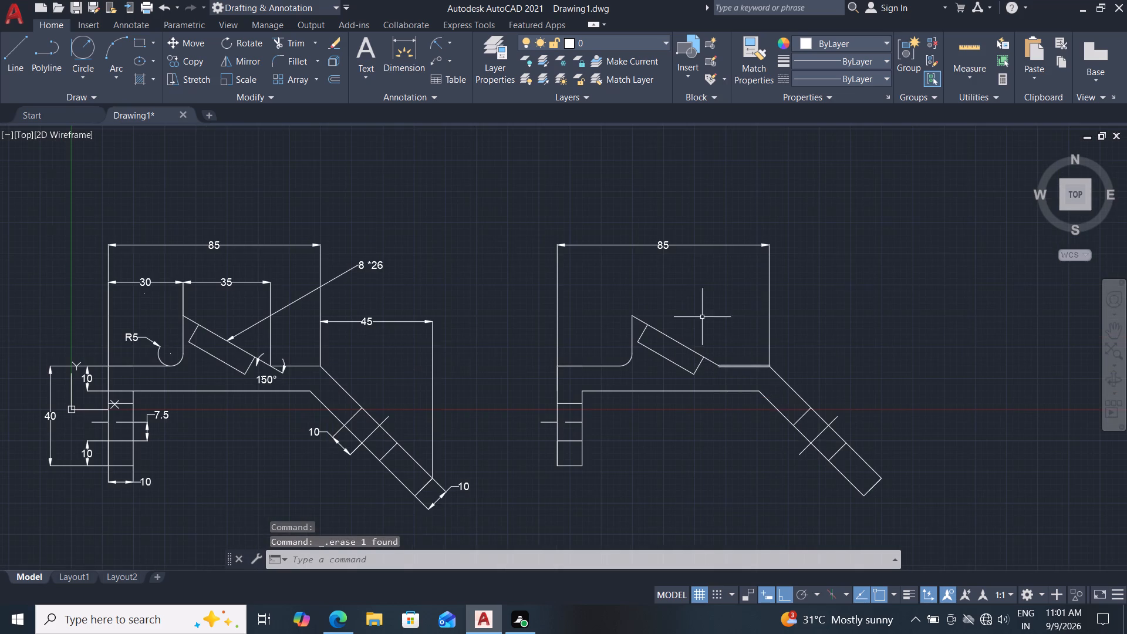
left_click(660, 242)
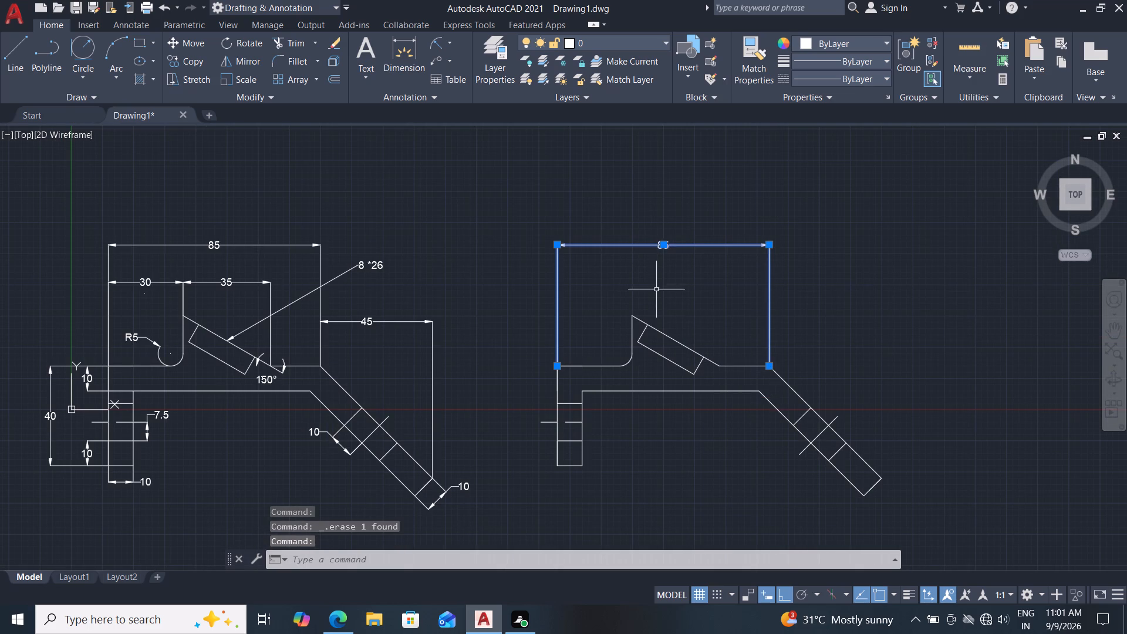
key("Delete")
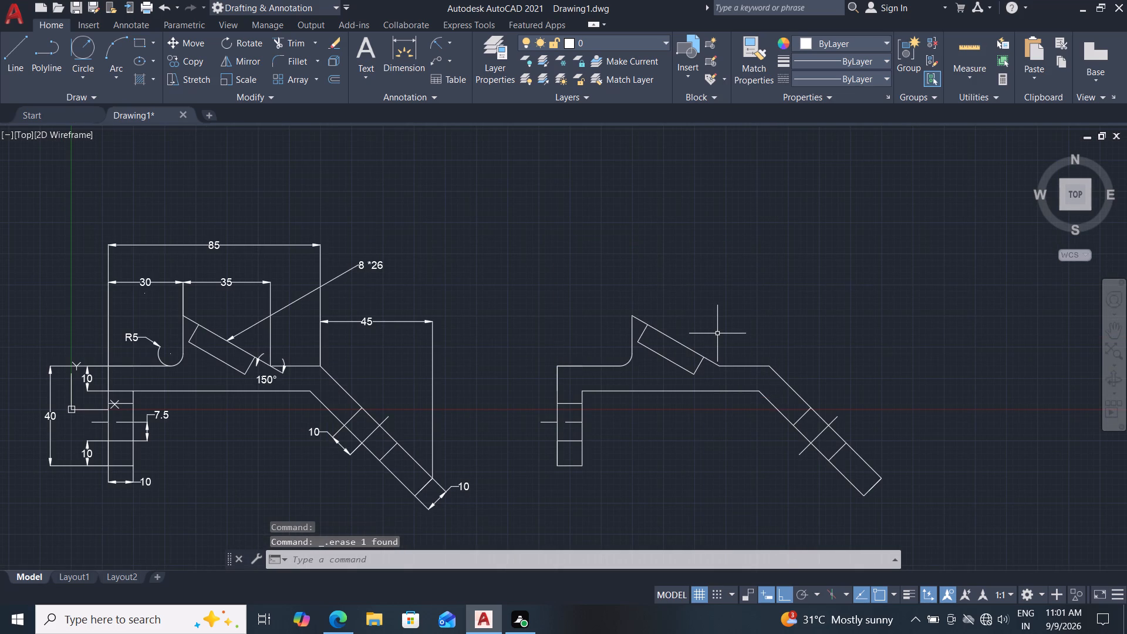
Hatch the copy's leg end, main body with wedge and upper arm, and arm end with diagonal lines at scale 15.
scroll(668, 360, "up", 1)
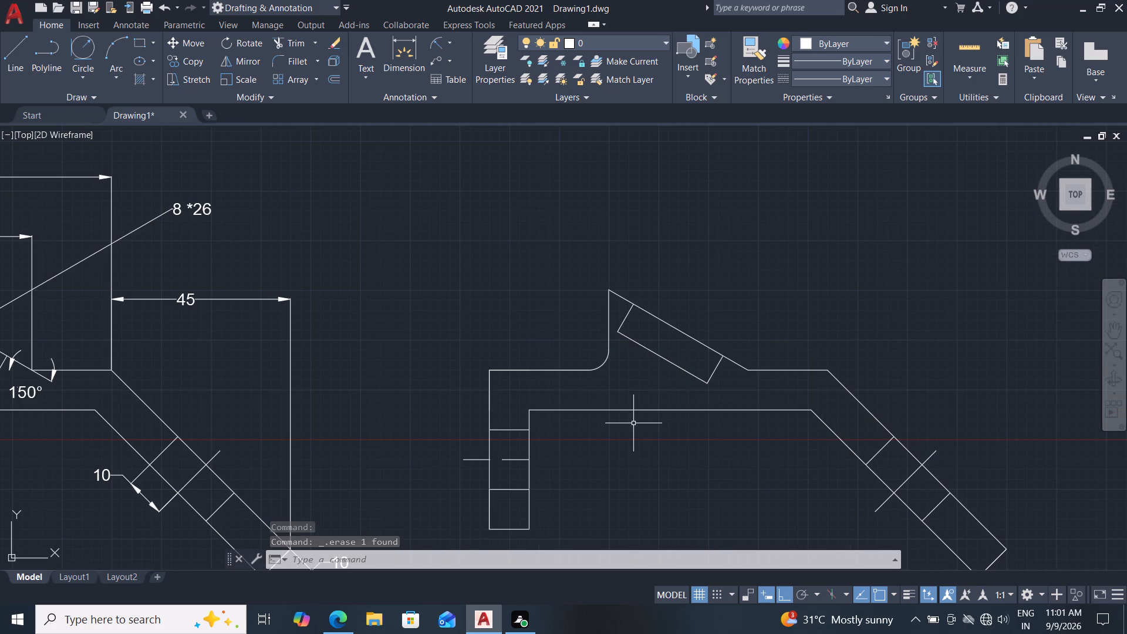
middle_click_drag(645, 477, 654, 400)
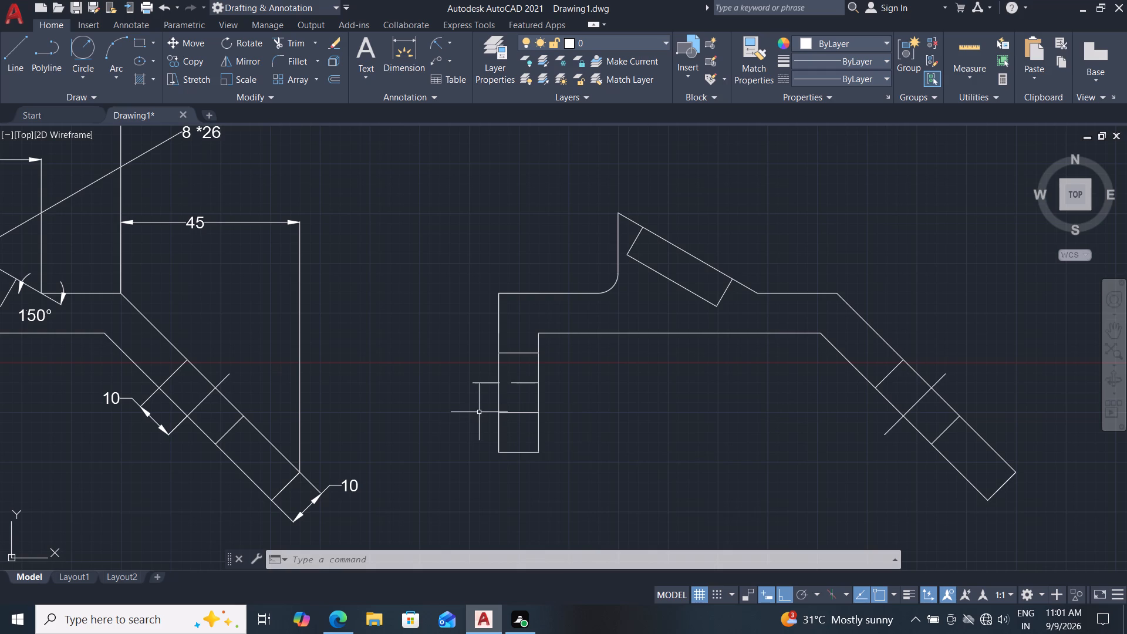
type("ha")
key("Return")
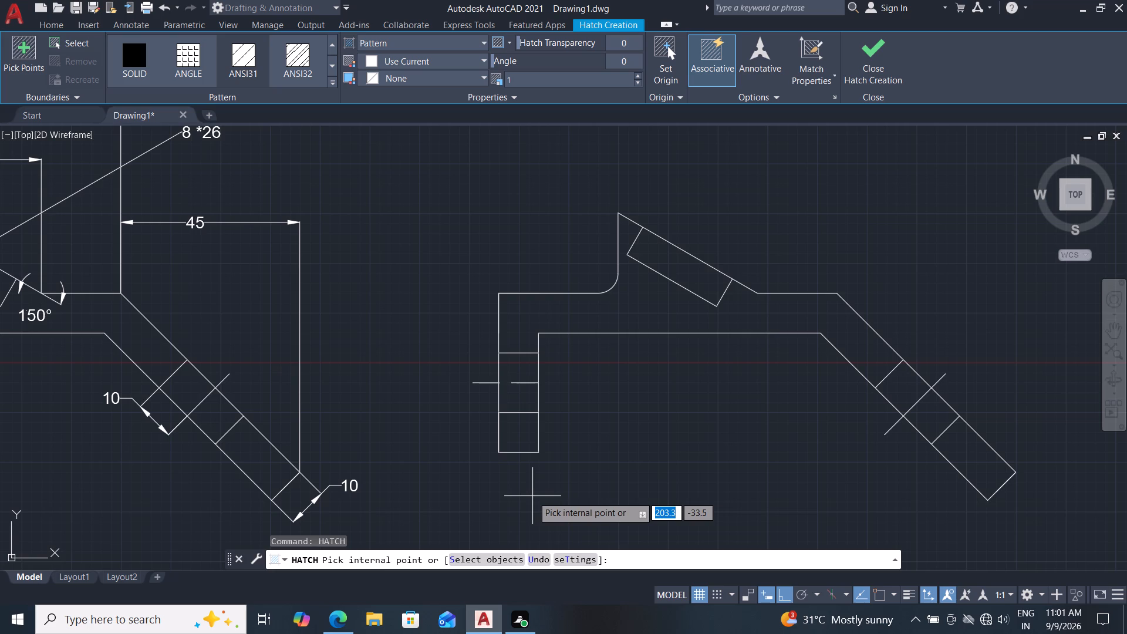
left_click(531, 439)
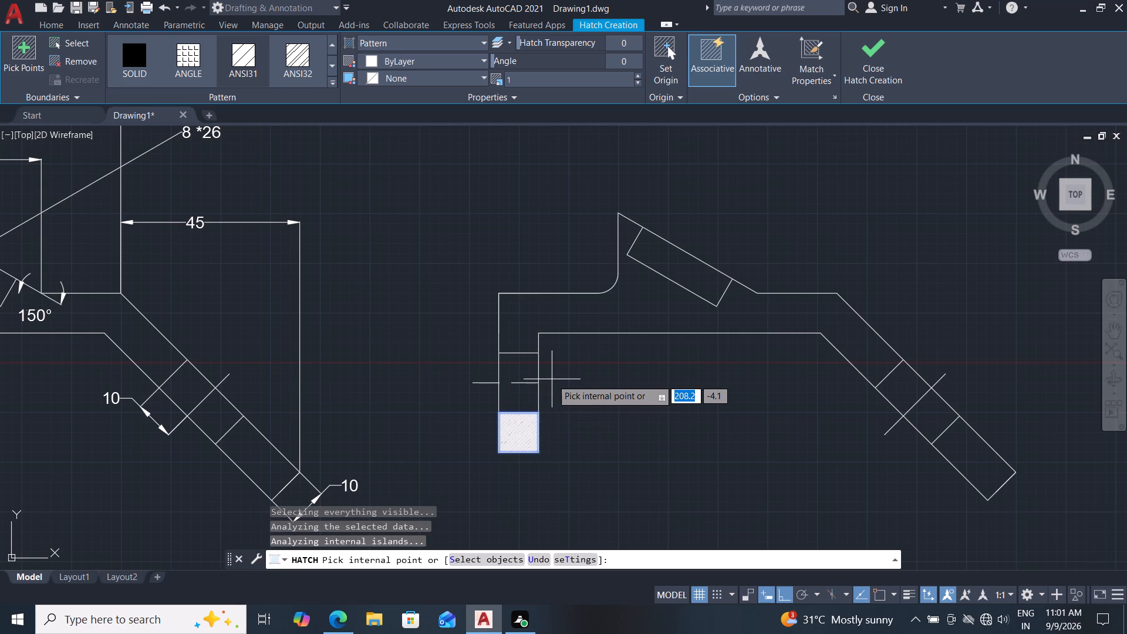
left_click(518, 332)
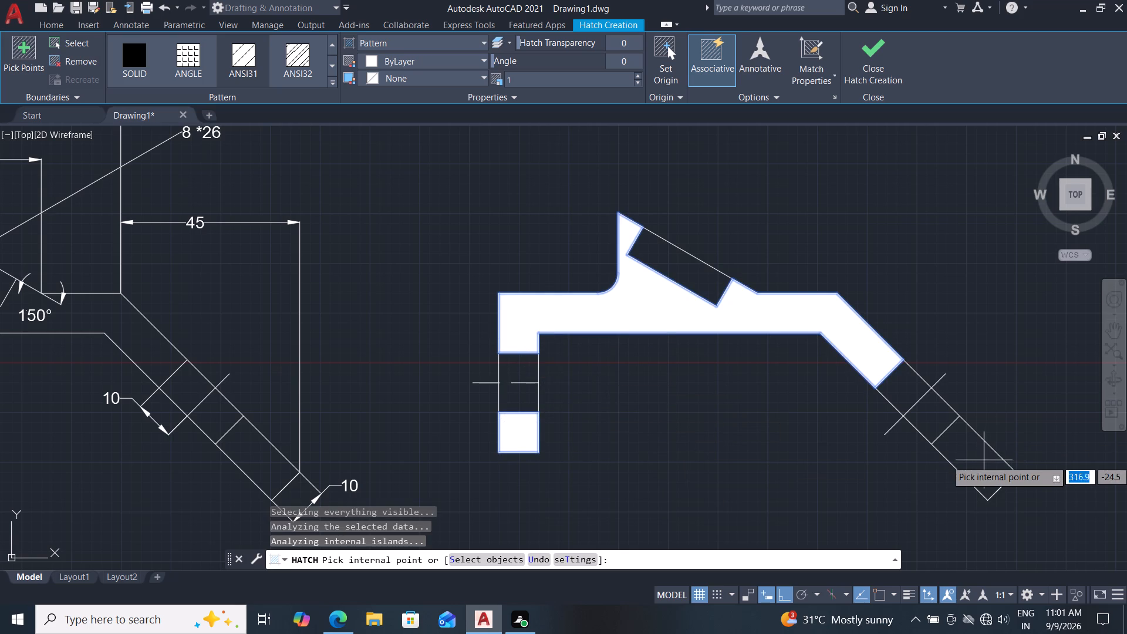
left_click(983, 460)
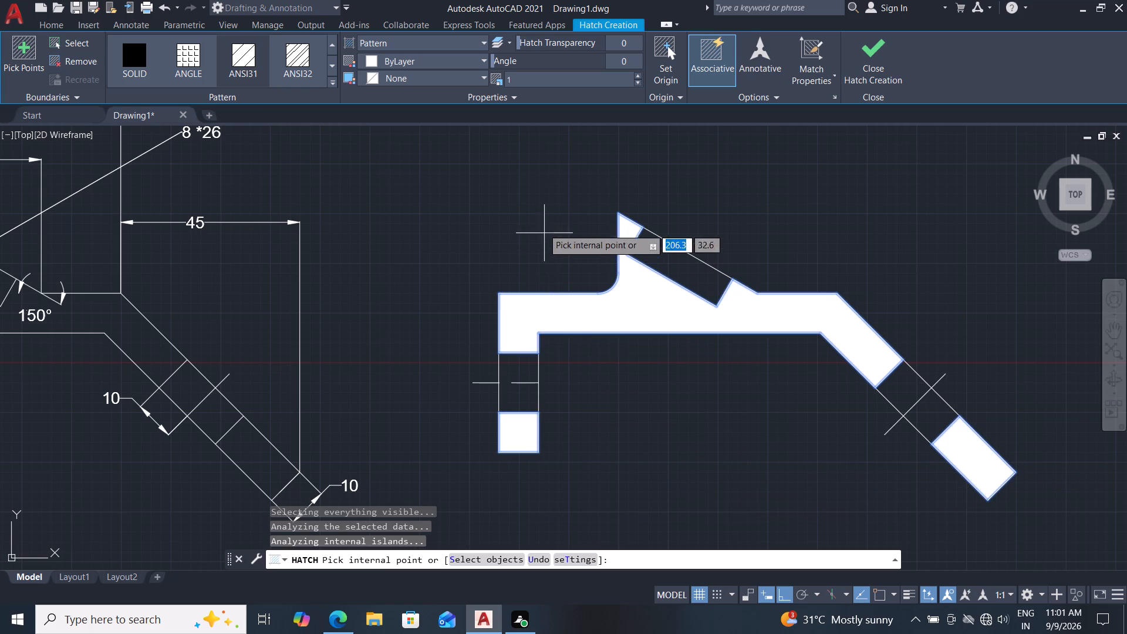
left_click_drag(521, 82, 502, 86)
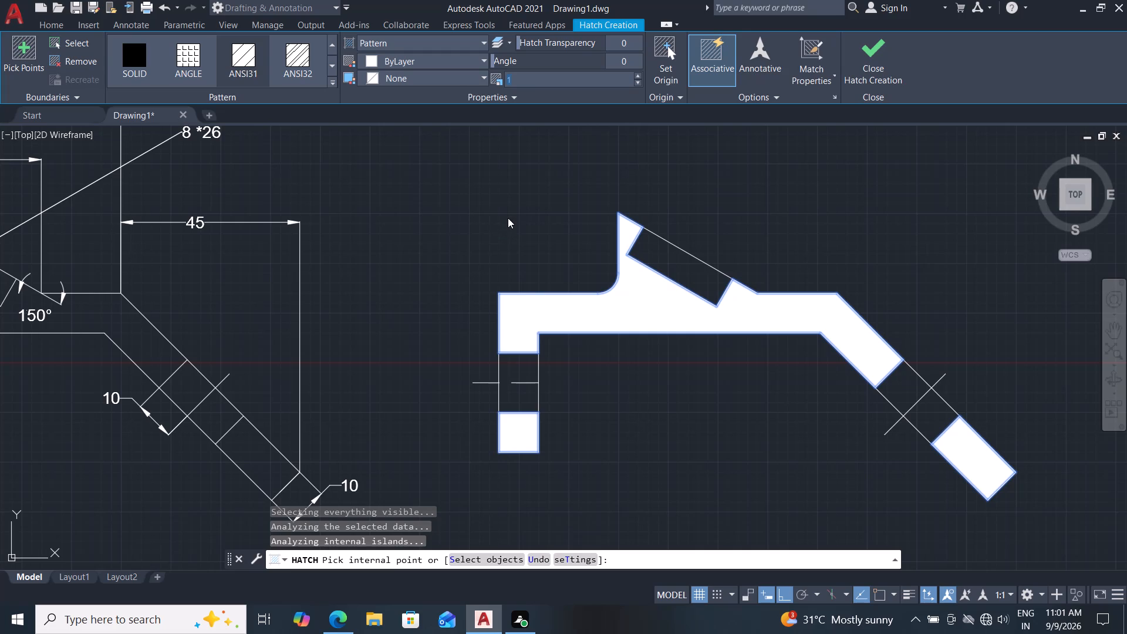
type("15")
key("Return")
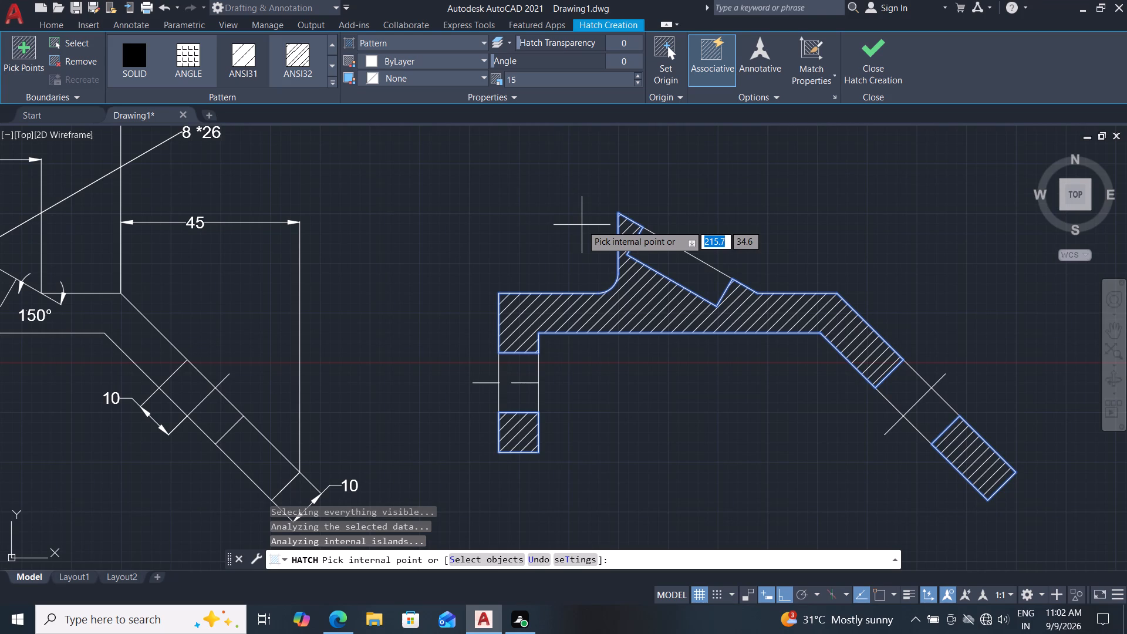
left_click(880, 58)
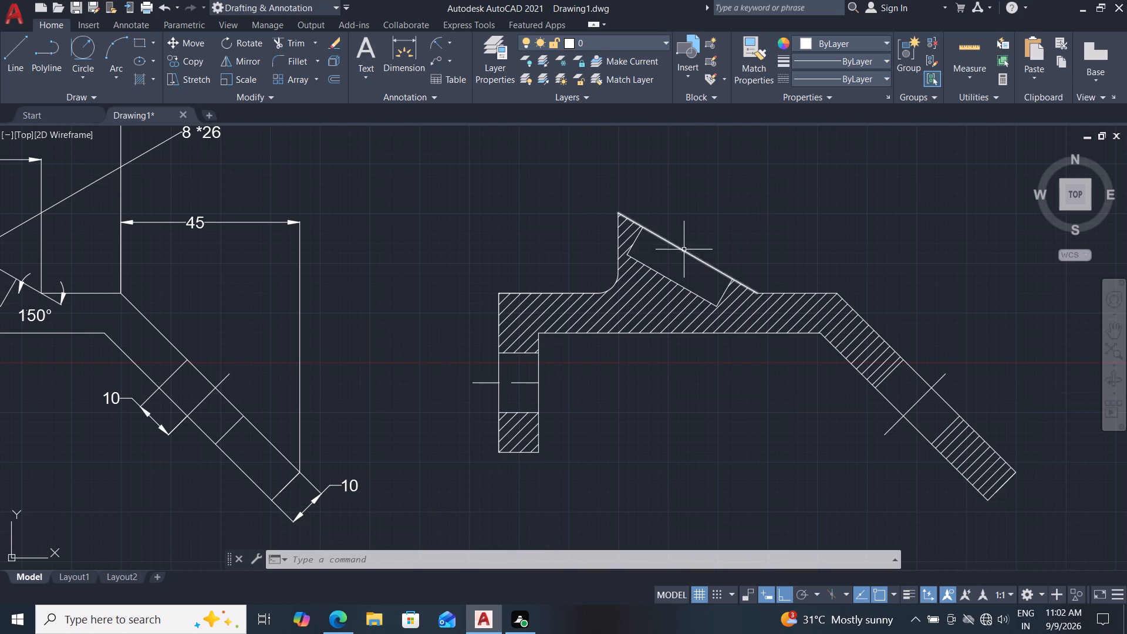
middle_click_drag(656, 310, 688, 299)
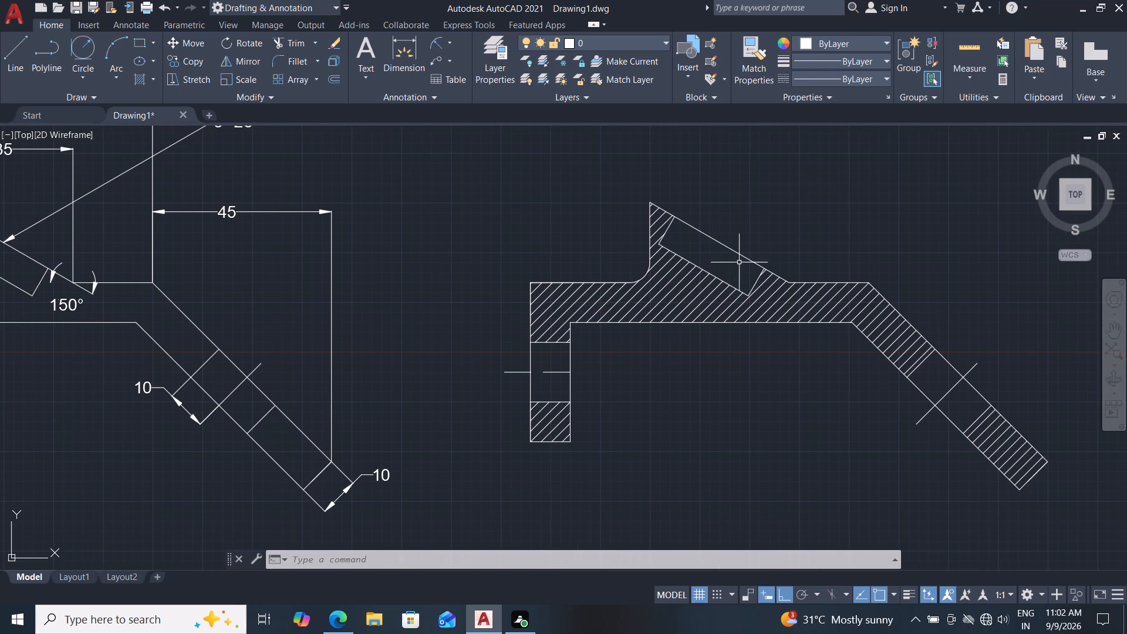
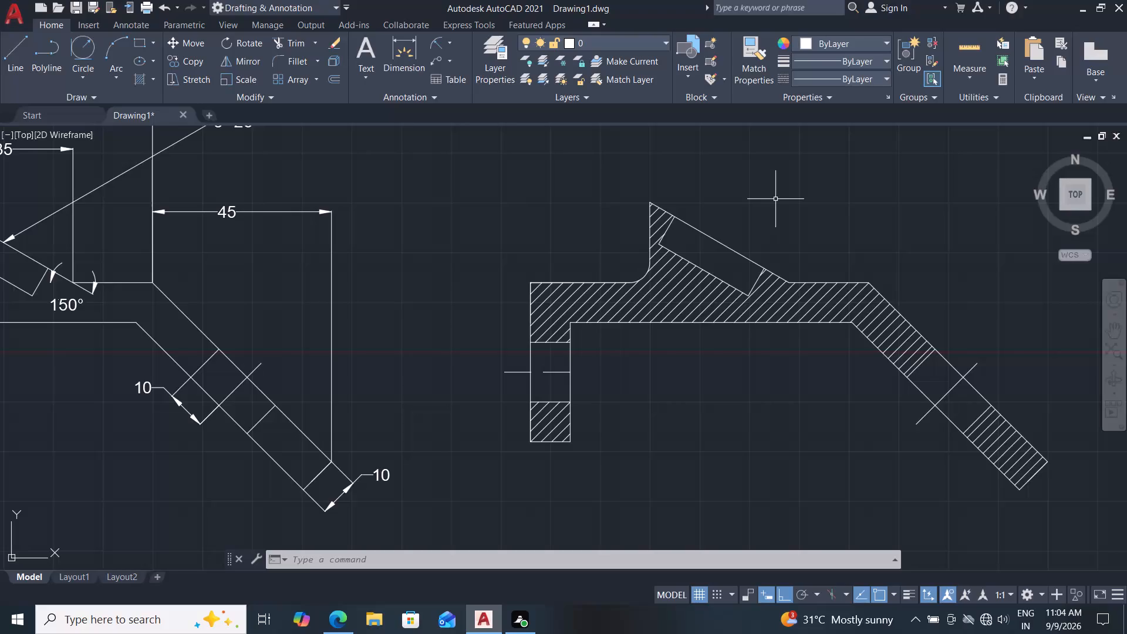
Hatch the original dimensioned bracket's leg end, main body with wedge and upper arm, and arm end with diagonal lines at scale 15.
middle_click_drag(751, 204, 740, 231)
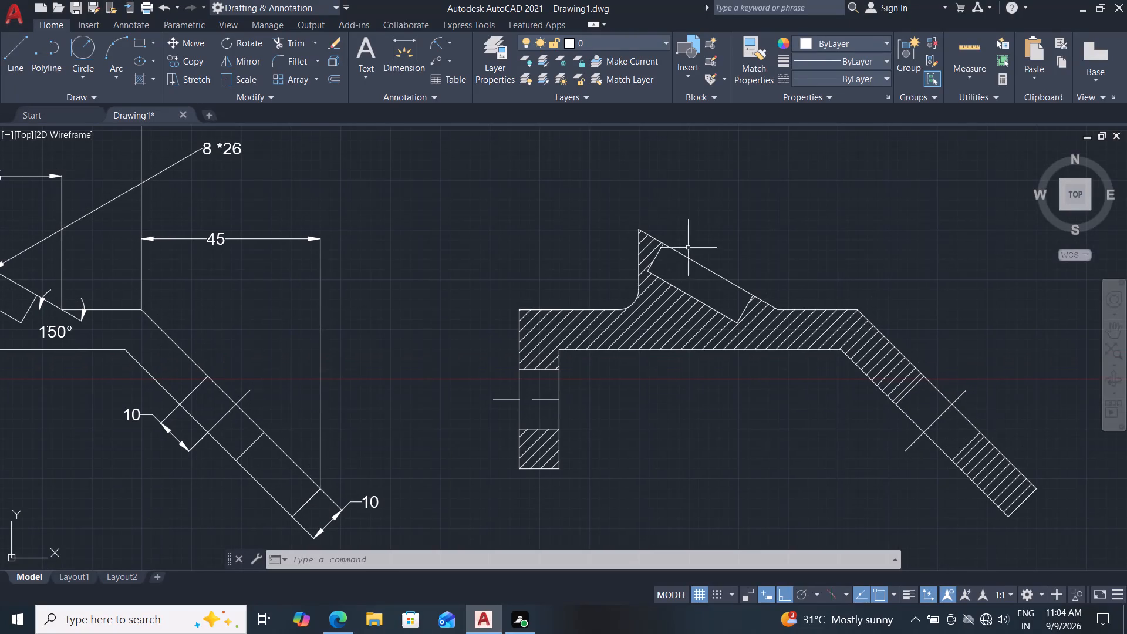
scroll(215, 356, "down", 1)
middle_click_drag(345, 359, 409, 333)
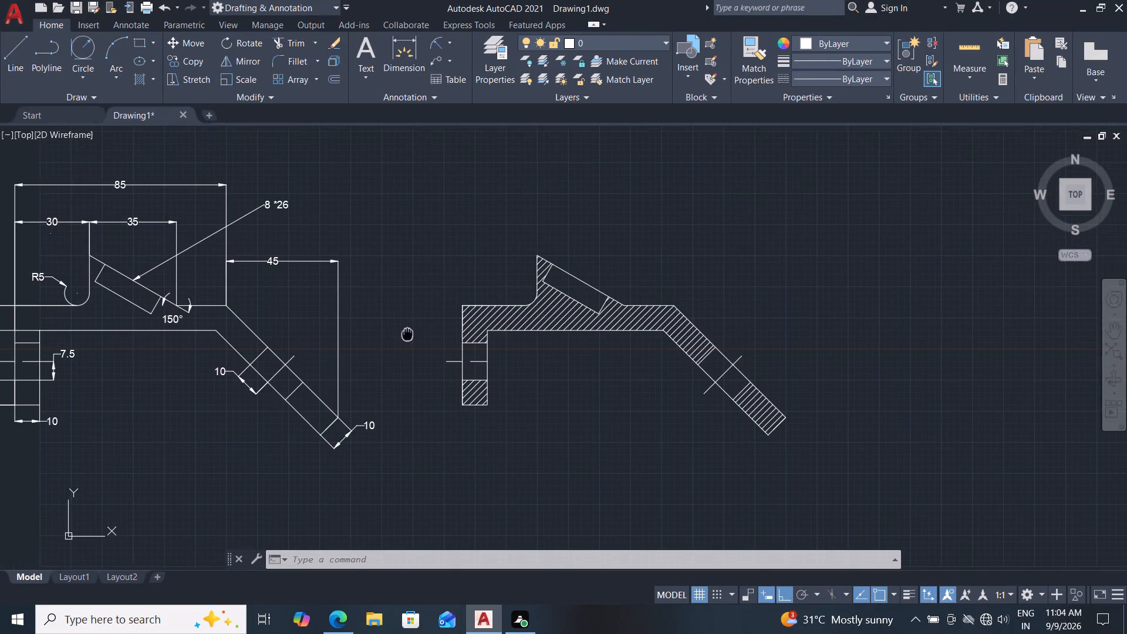
middle_click_drag(409, 333, 409, 333)
middle_click_drag(327, 348, 419, 311)
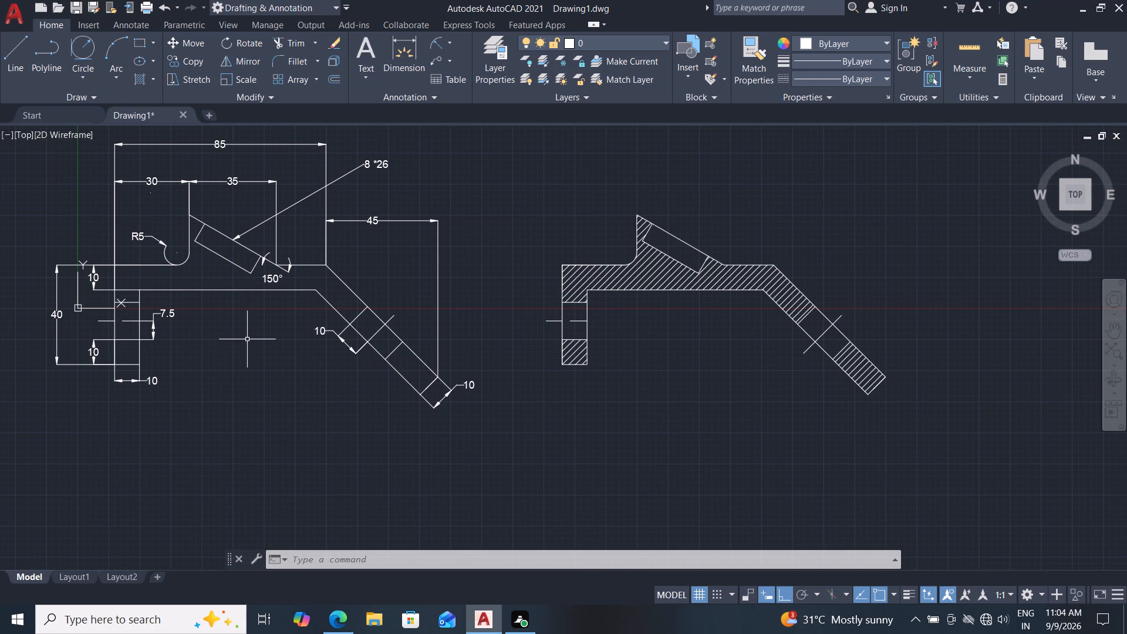
middle_click_drag(179, 372, 203, 372)
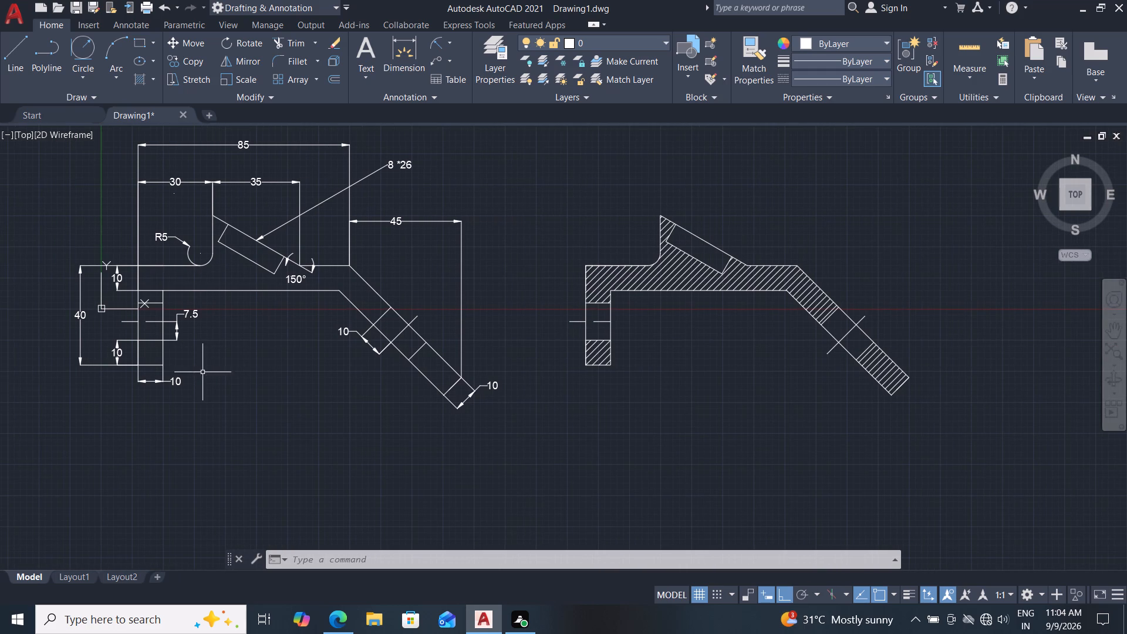
type("ha")
key("Return")
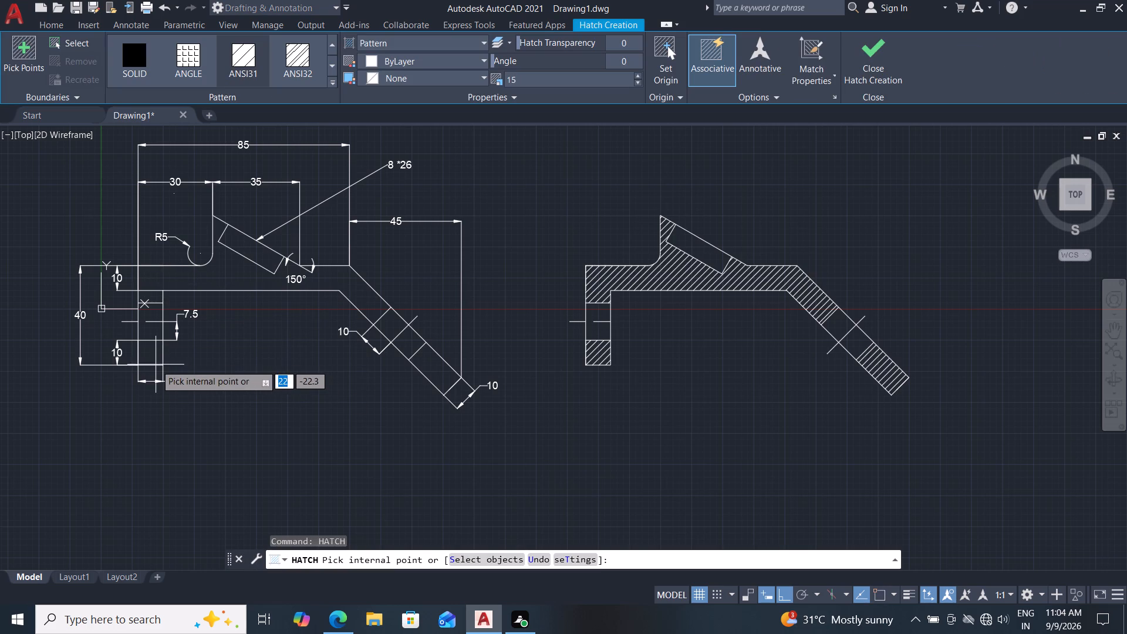
left_click(154, 359)
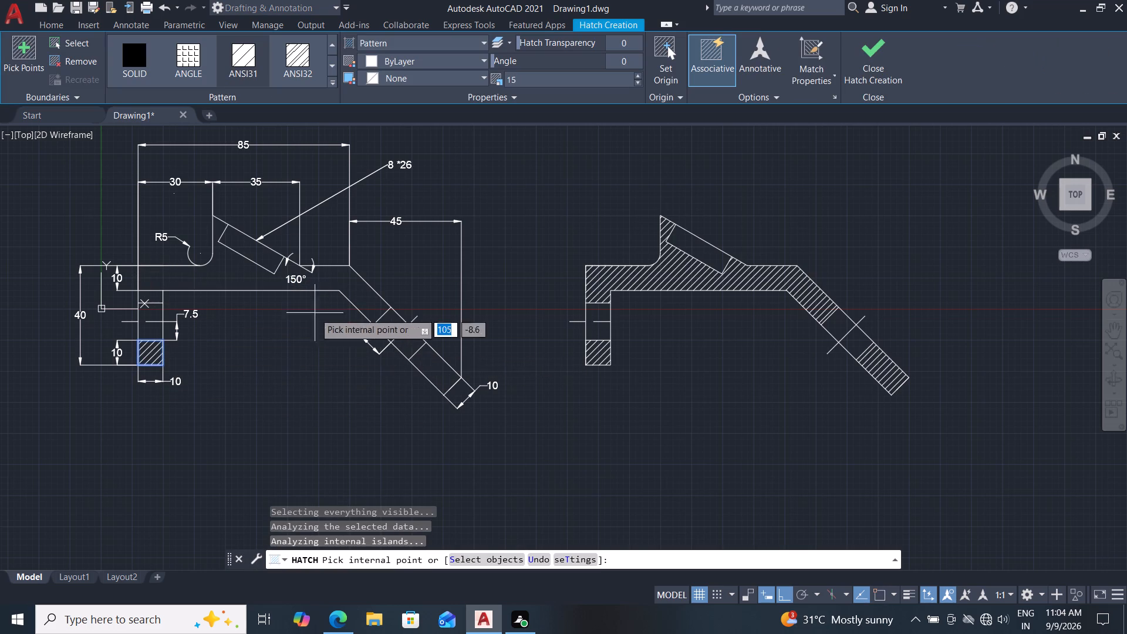
left_click(160, 273)
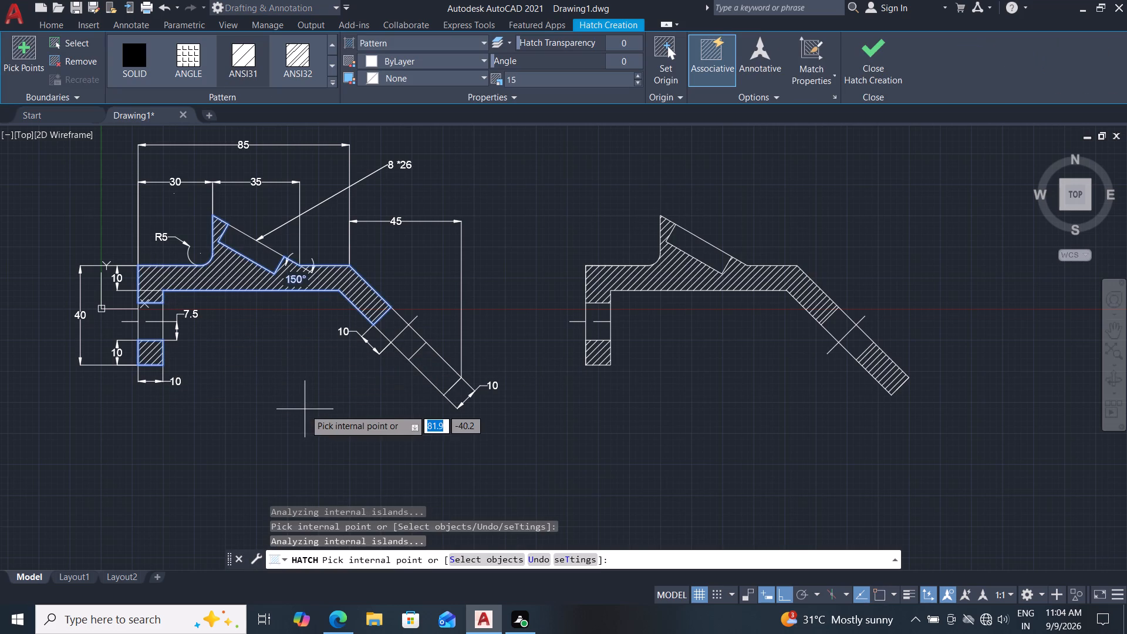
left_click(461, 390)
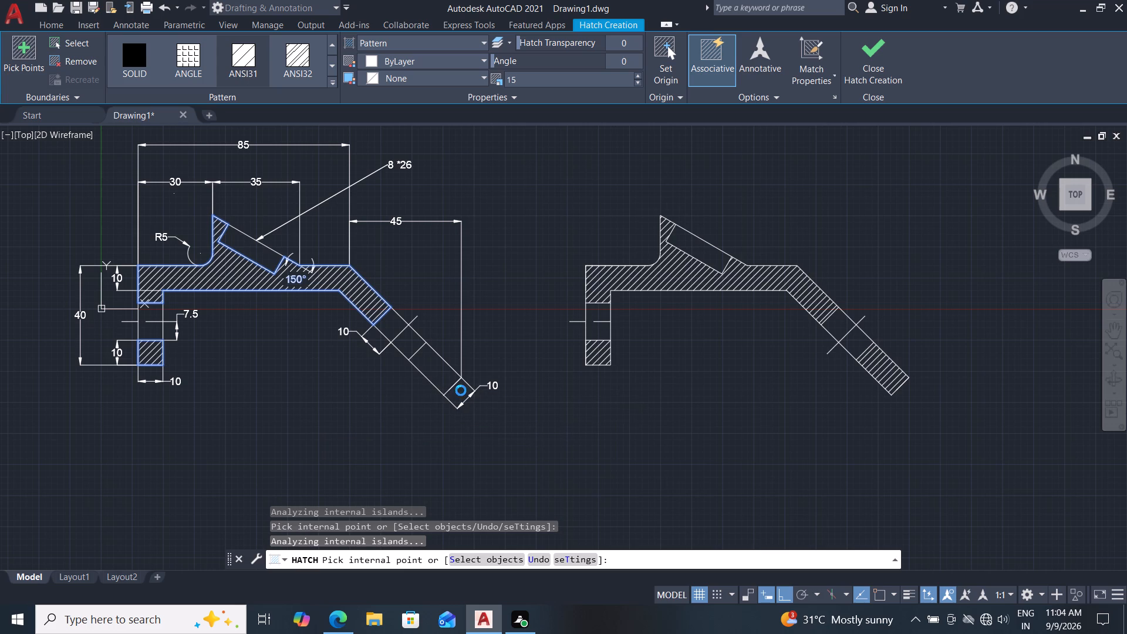
left_click(691, 325)
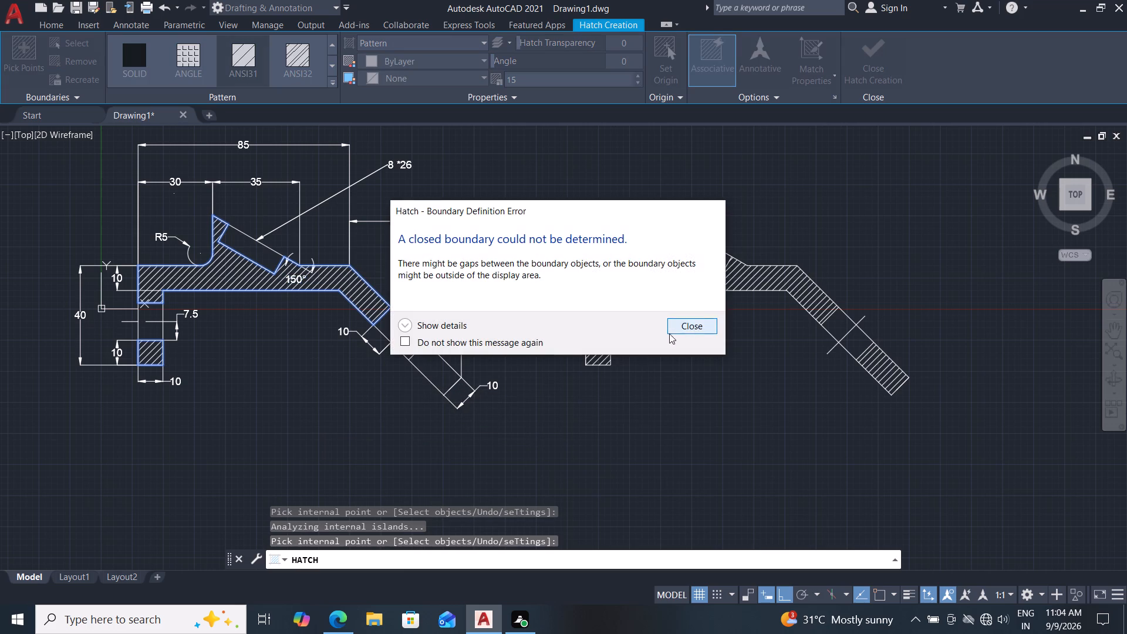
scroll(458, 397, "up", 1)
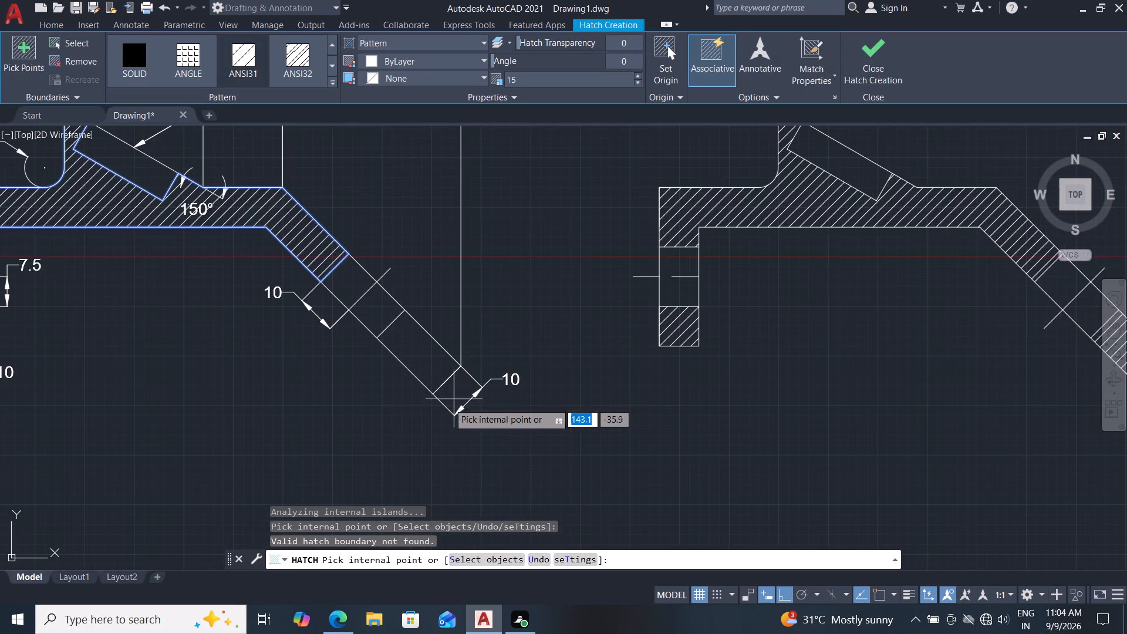
left_click(421, 358)
scroll(325, 412, "down", 2)
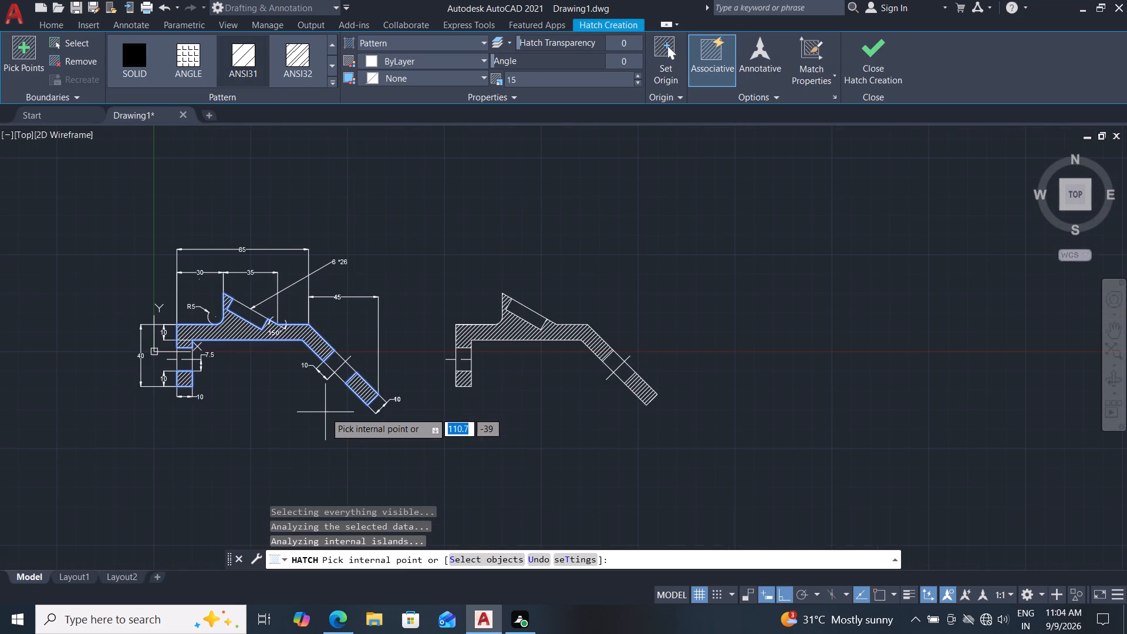
middle_click_drag(325, 412, 346, 404)
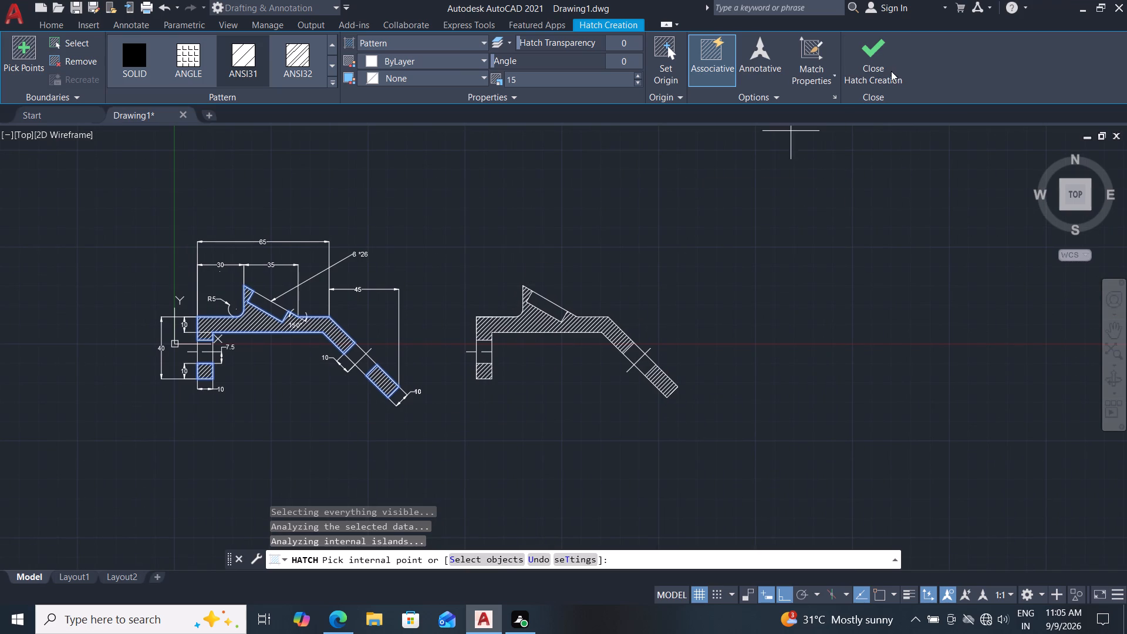
left_click(888, 71)
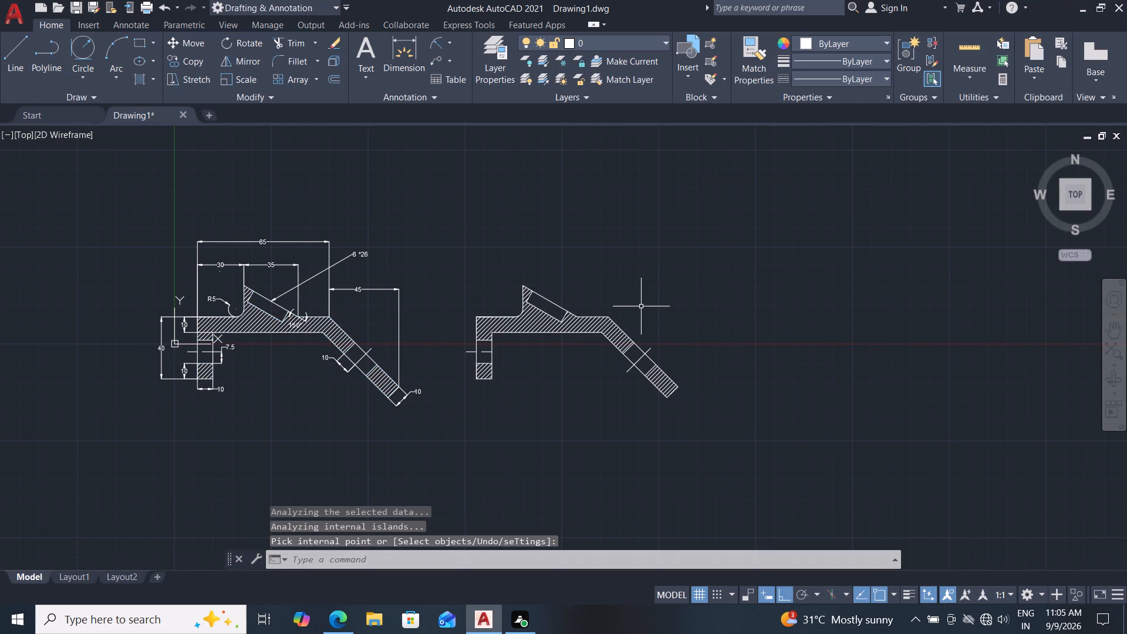
key("Escape")
key("Escape")
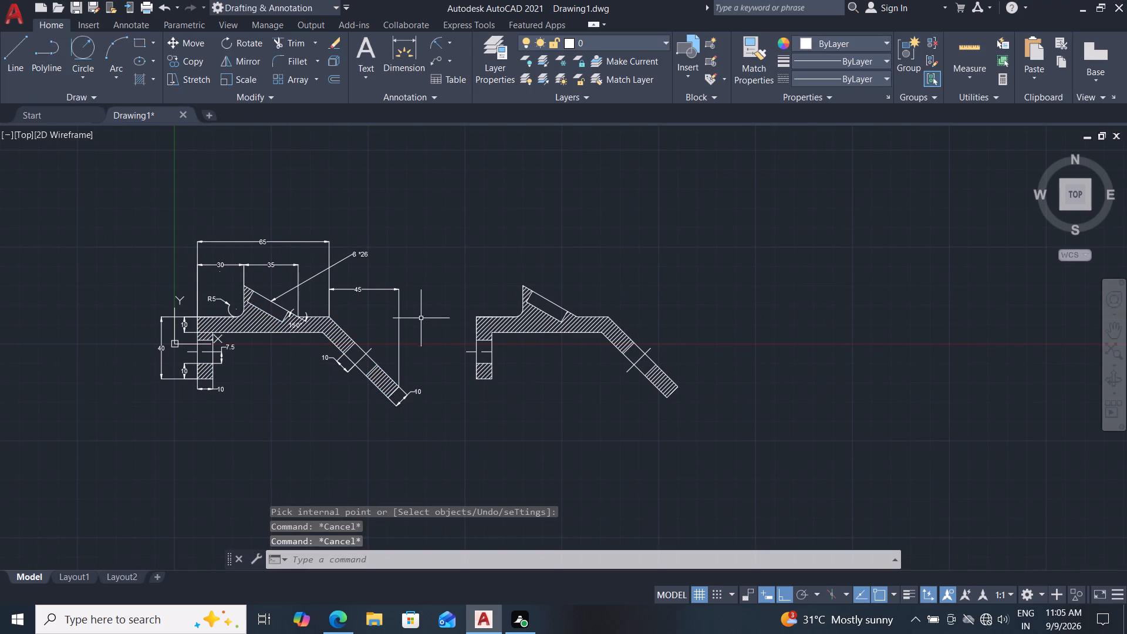
Set the UCS icon to Noorigin so it is not displayed at the drawing origin.
scroll(328, 349, "up", 1)
middle_click_drag(198, 394, 211, 391)
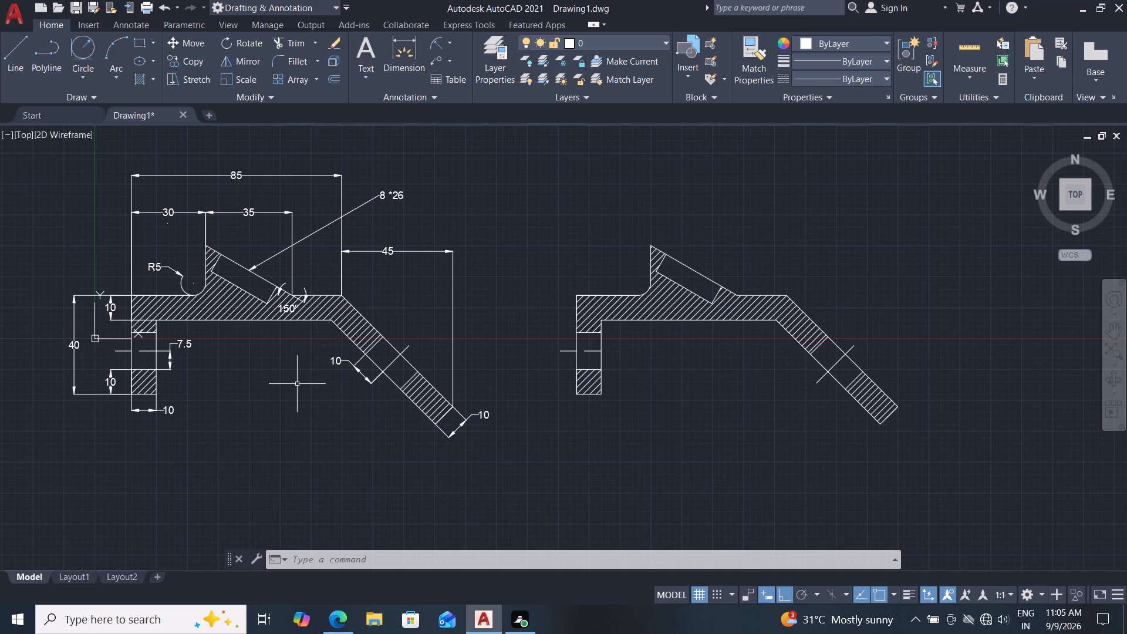
middle_click_drag(297, 384, 335, 385)
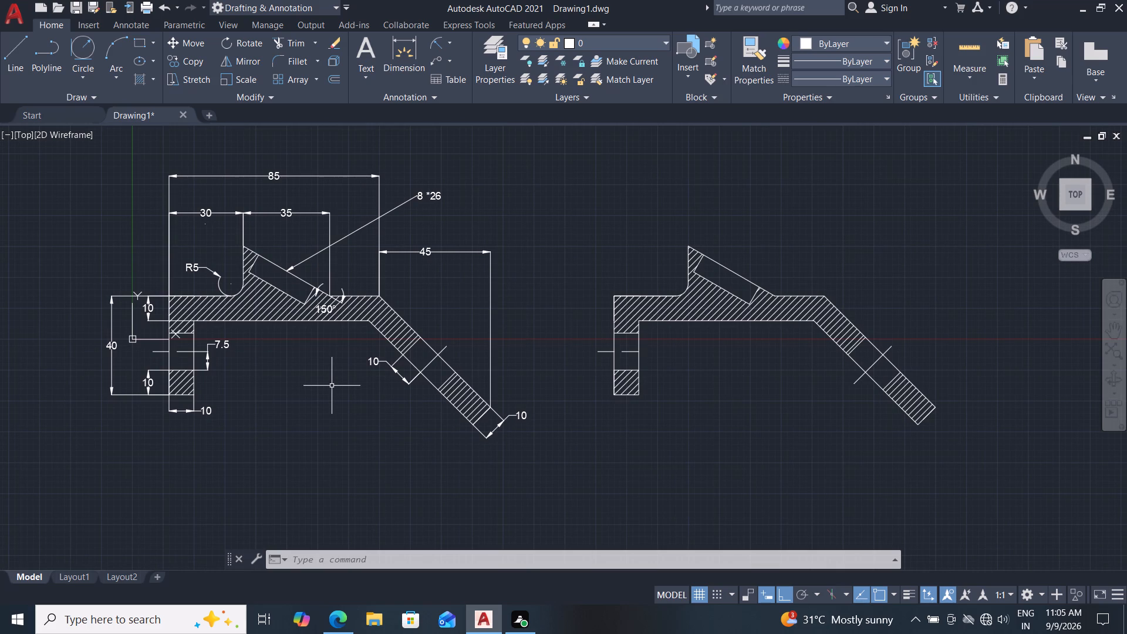
middle_click_drag(309, 392, 323, 392)
type("ucs")
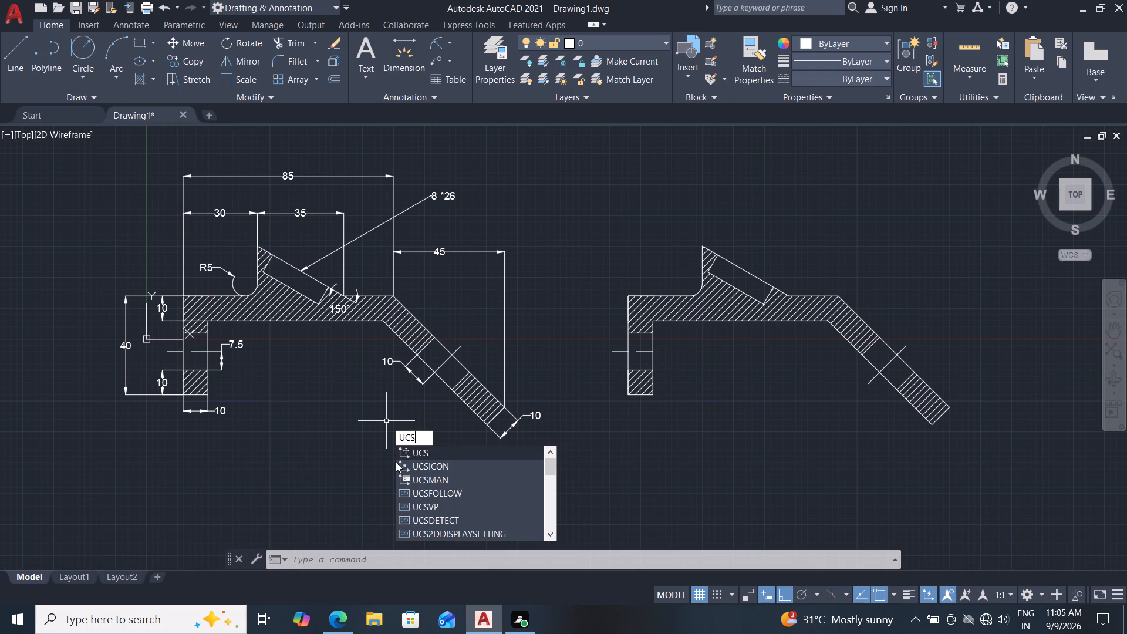
left_click(417, 465)
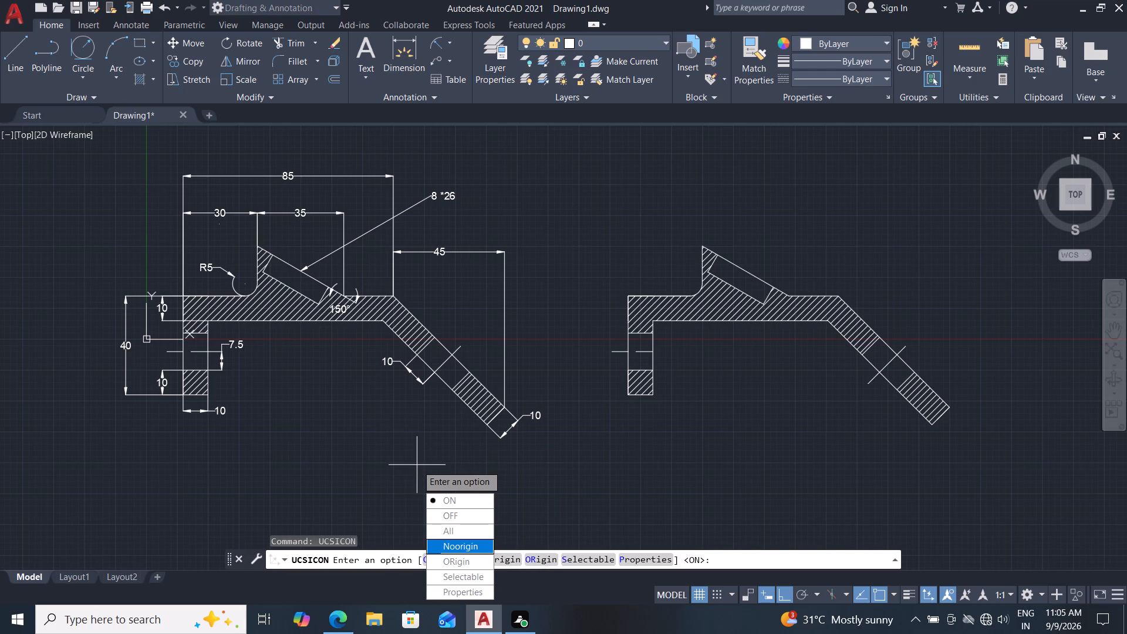
left_click_drag(480, 550, 417, 465)
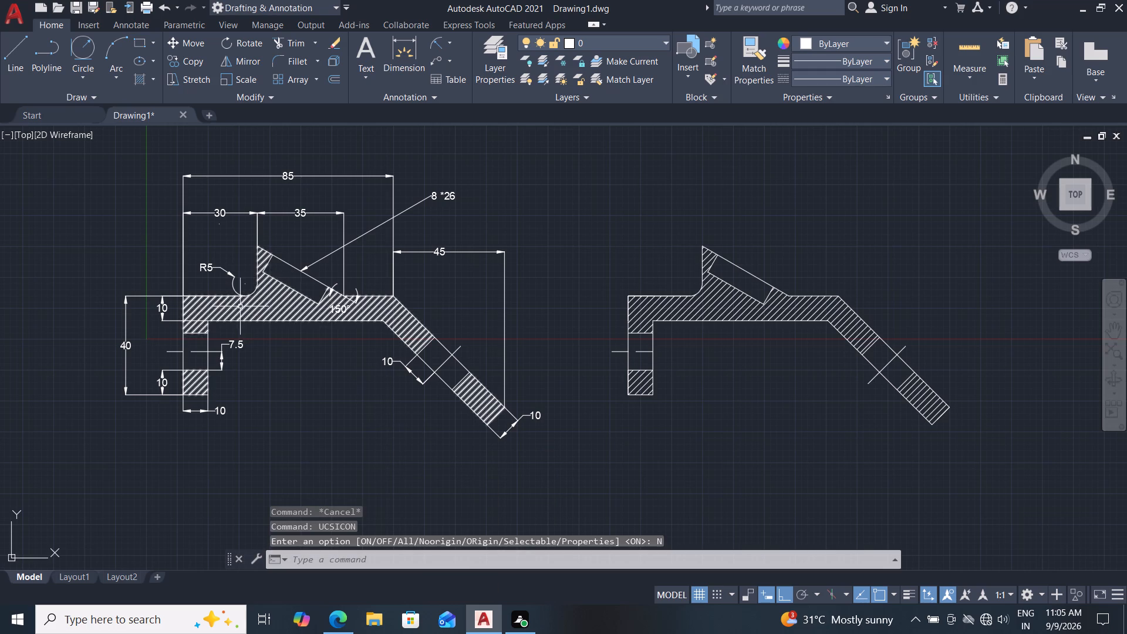
Change the original bracket's overall 40 height dimension to green with a transparency of 30.
middle_click_drag(259, 353, 265, 352)
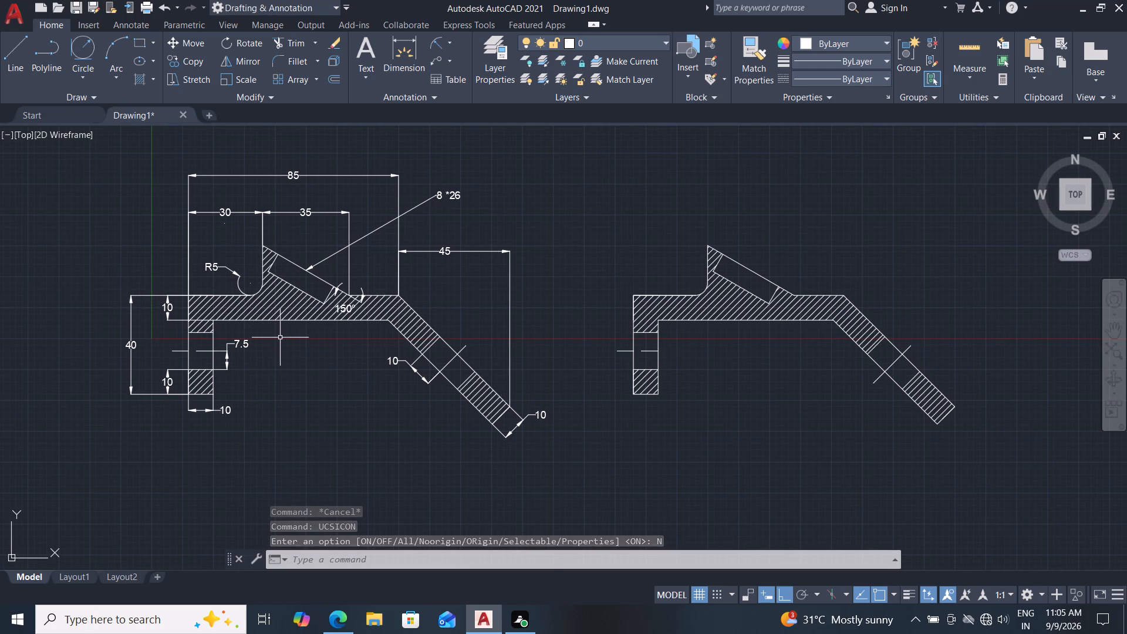
type("pr")
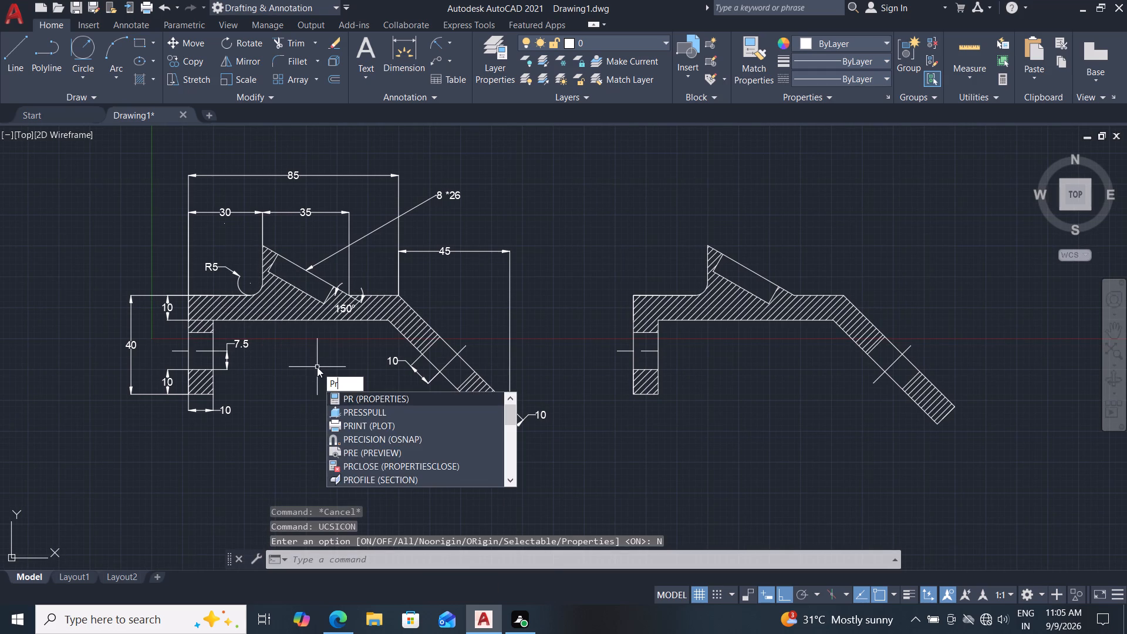
key("Return")
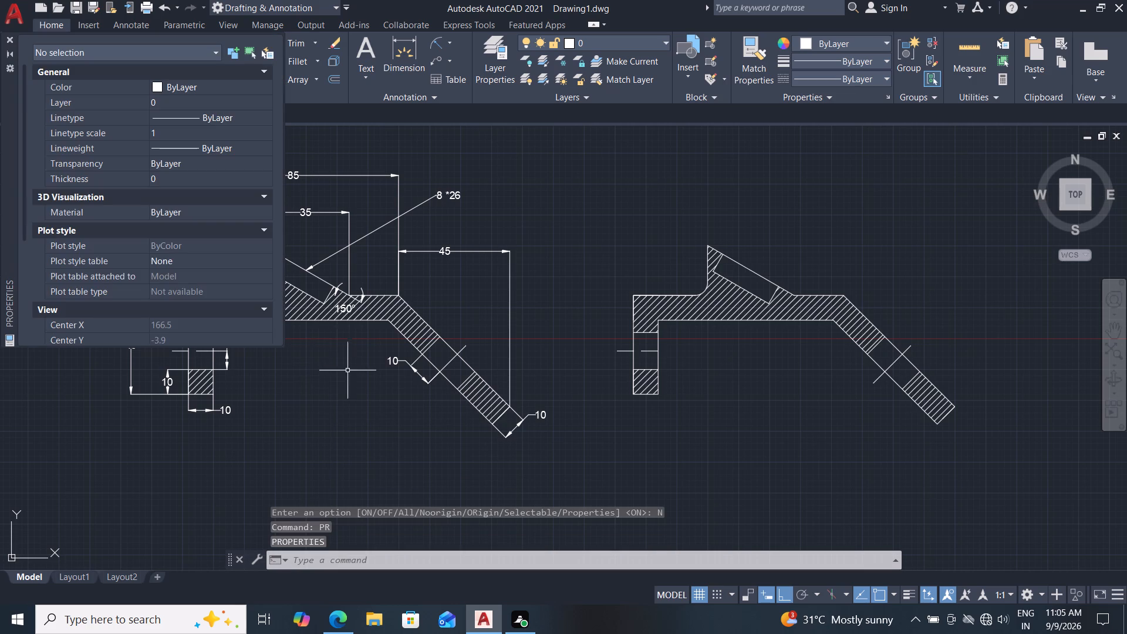
middle_click_drag(342, 379, 507, 367)
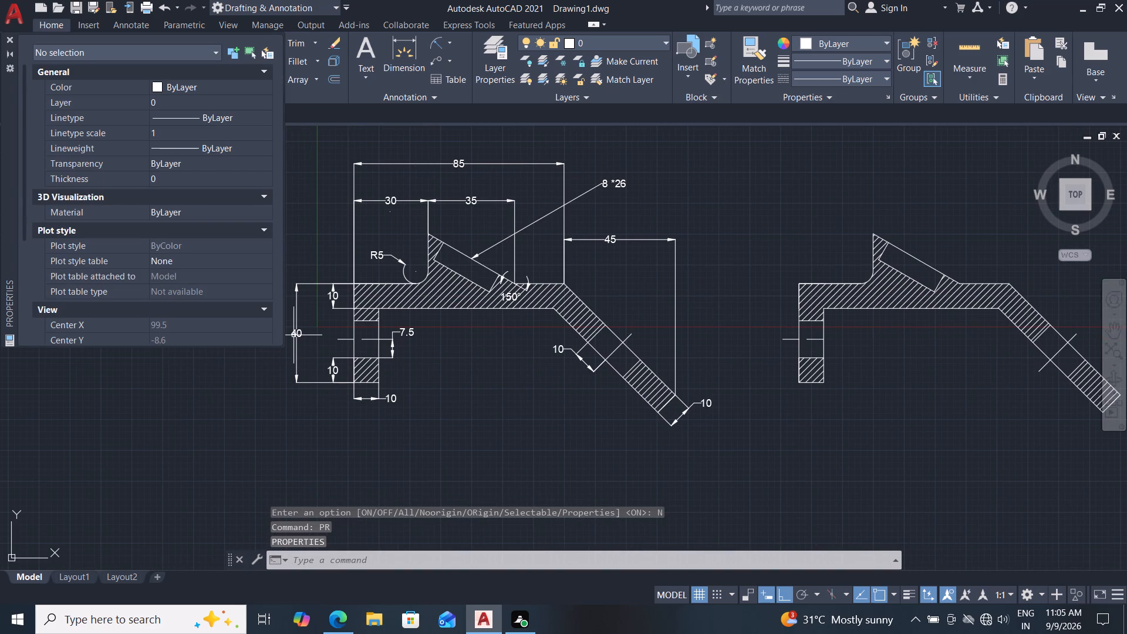
left_click(297, 333)
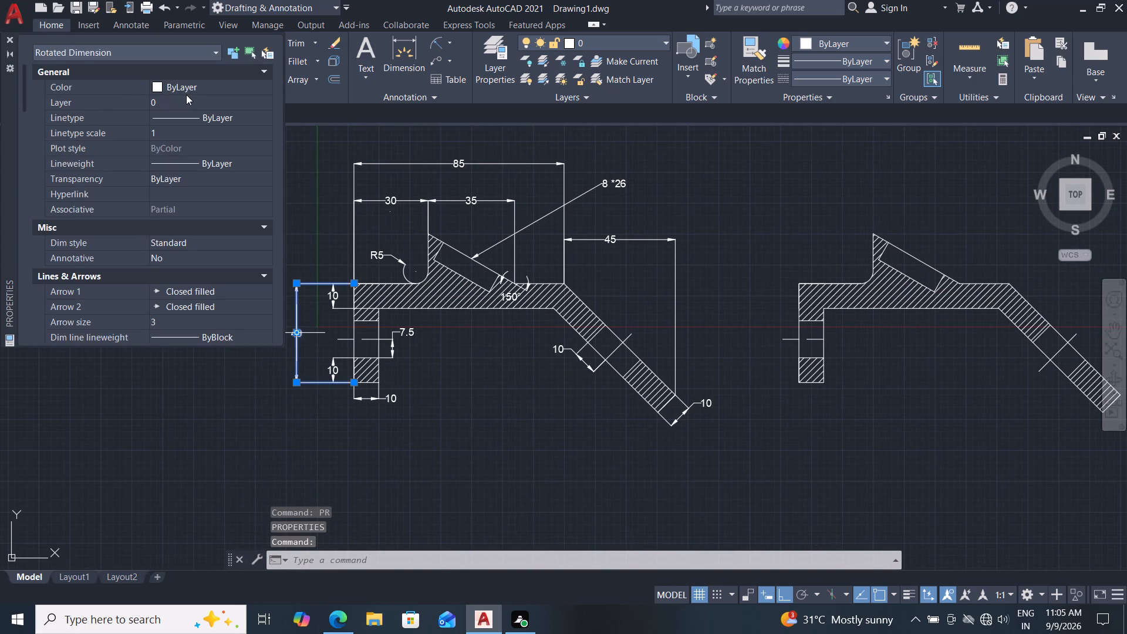
double_click(203, 85)
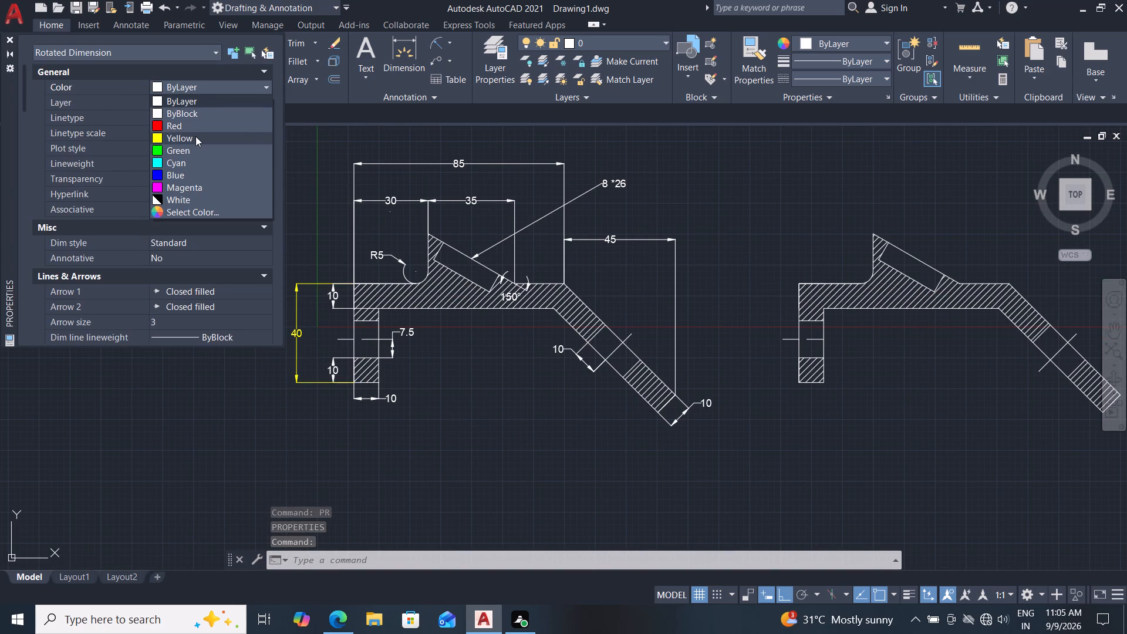
left_click(190, 148)
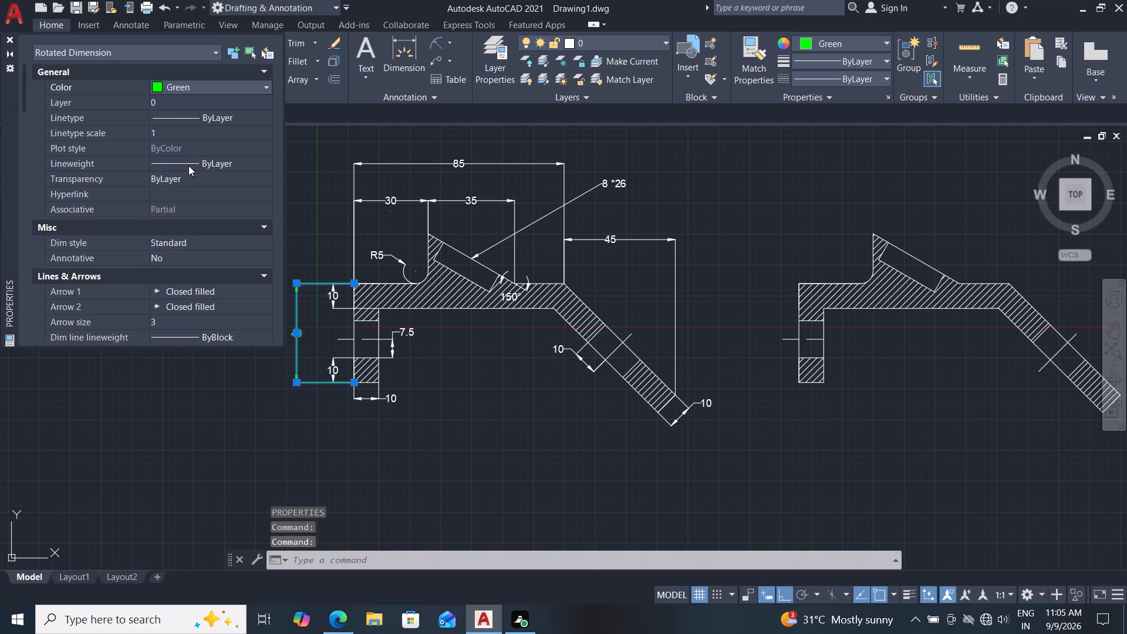
left_click(189, 178)
type("30")
key("Return")
scroll(193, 178, "up", 1)
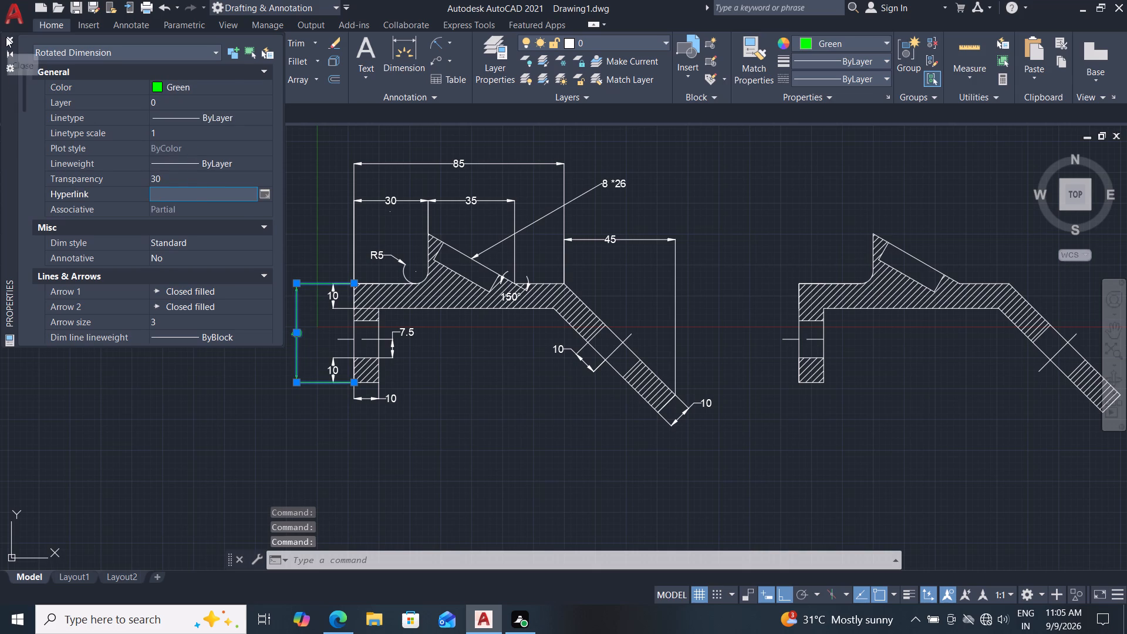
left_click(6, 37)
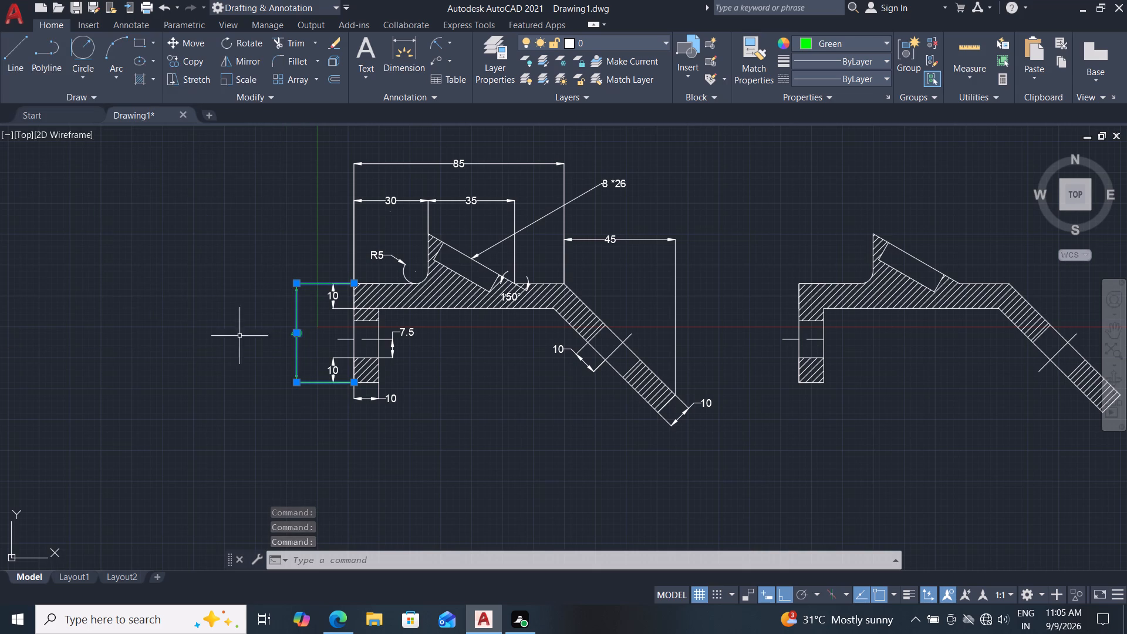
key("Escape")
key("Escape")
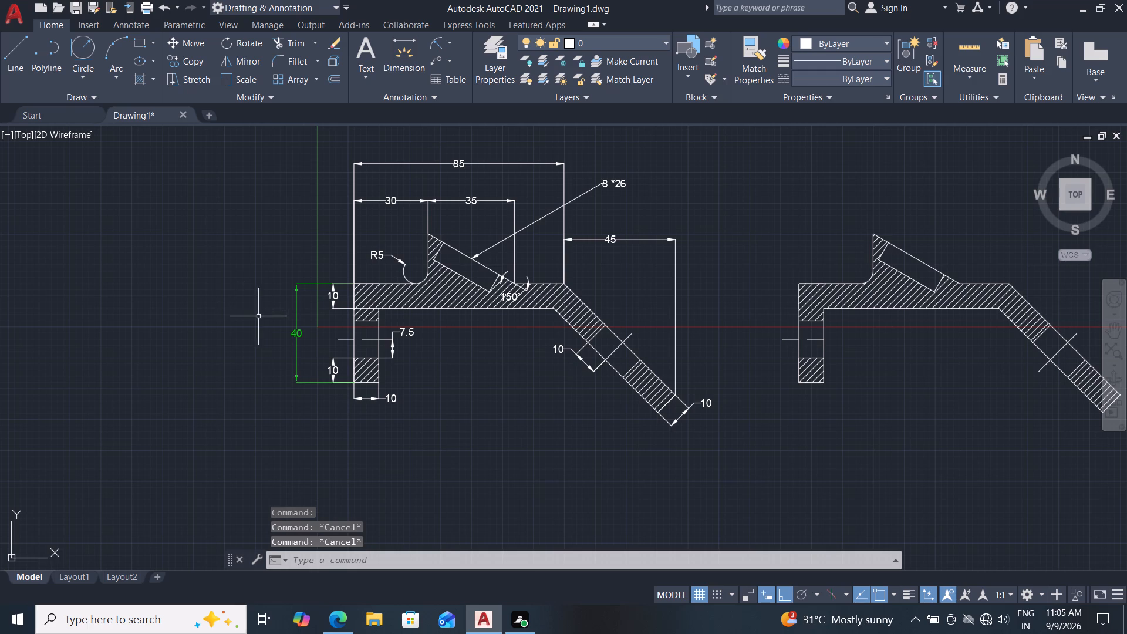
Change the lower 10 height dimension beside the original bracket's leg end to green with a transparency of 30.
left_click(339, 366)
key("p")
key("r")
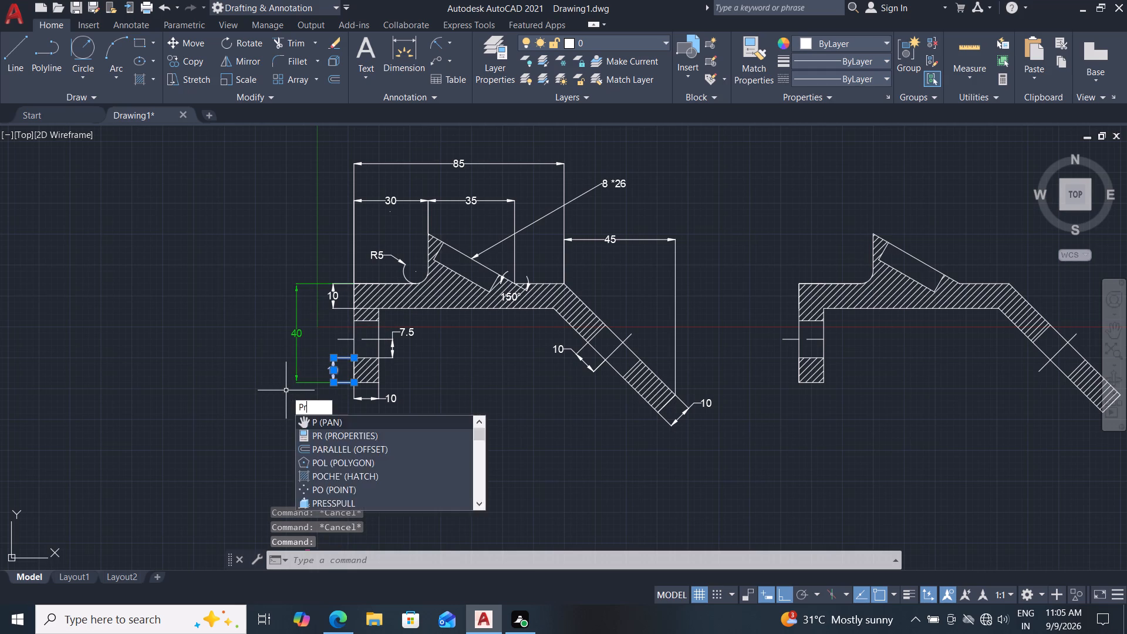
key("Return")
middle_click_drag(255, 412, 280, 421)
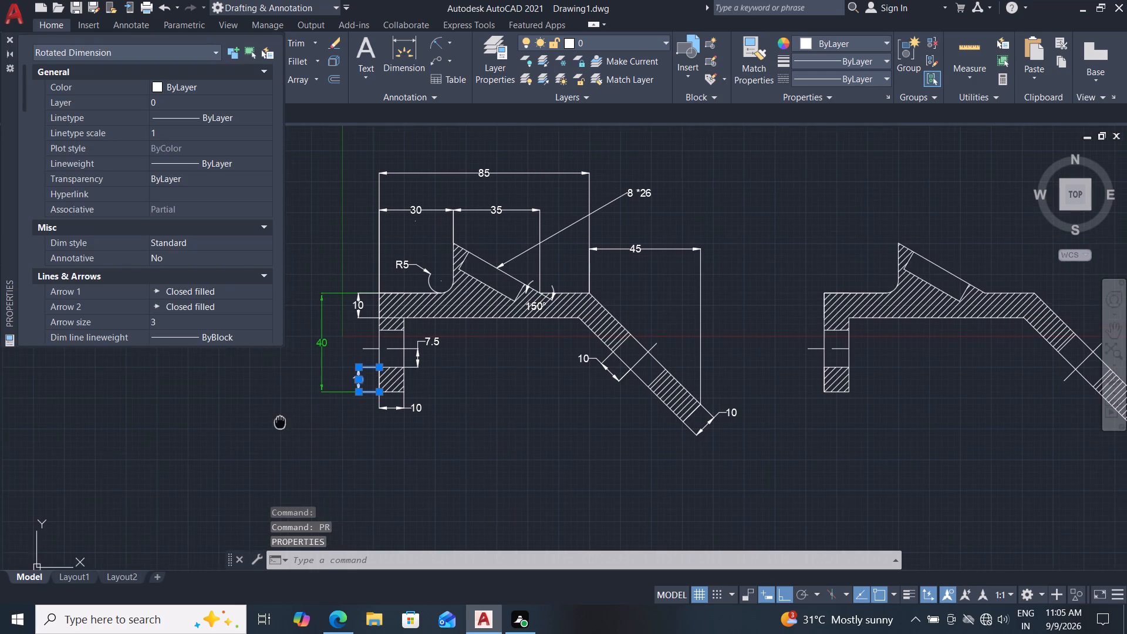
middle_click_drag(280, 421, 284, 420)
double_click(194, 84)
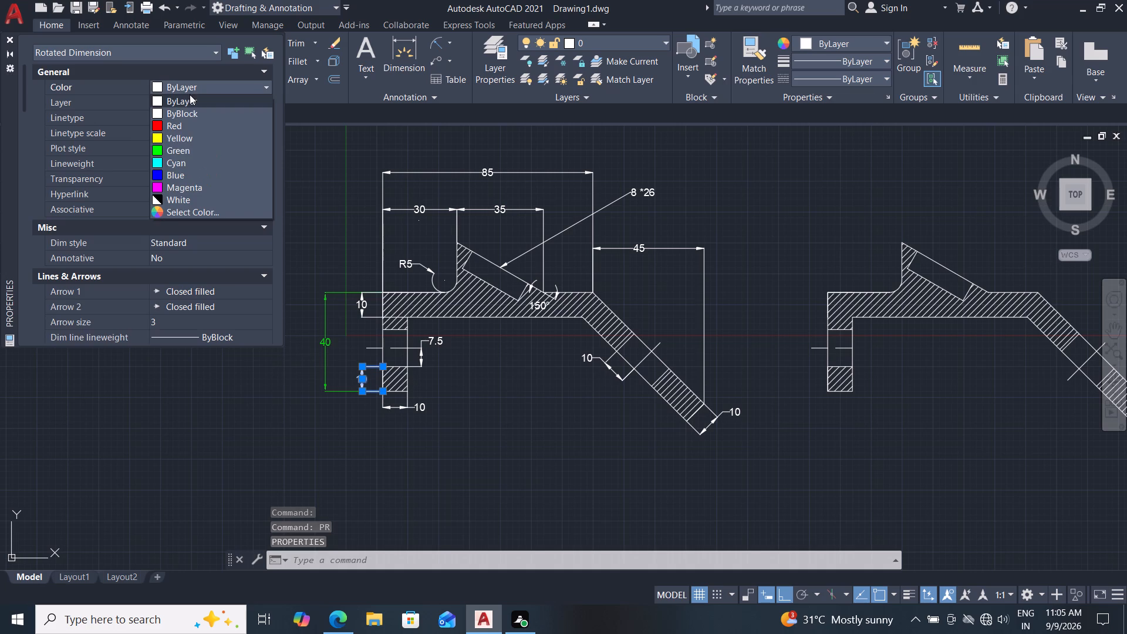
left_click(174, 149)
left_click(194, 179)
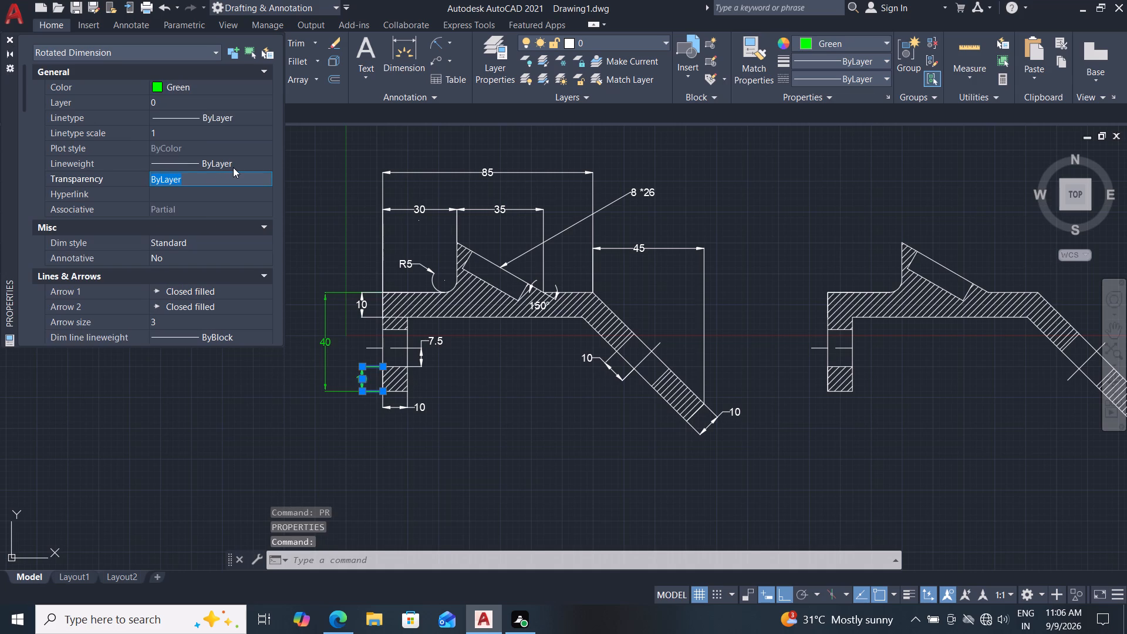
type("30")
key("Return")
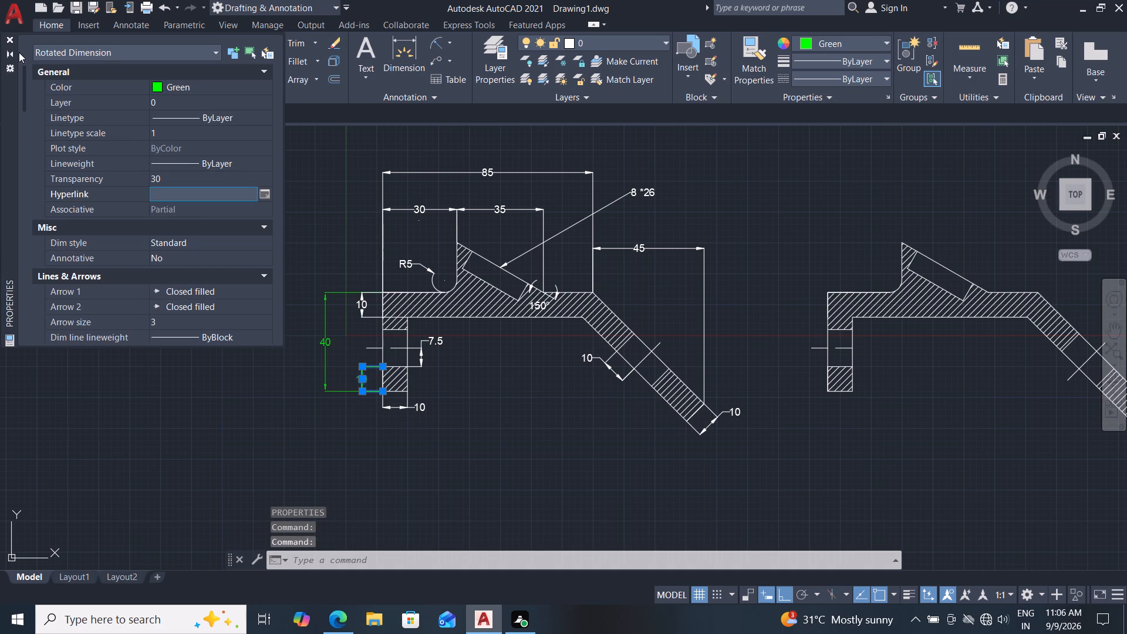
left_click(7, 35)
key("Escape")
key("Escape")
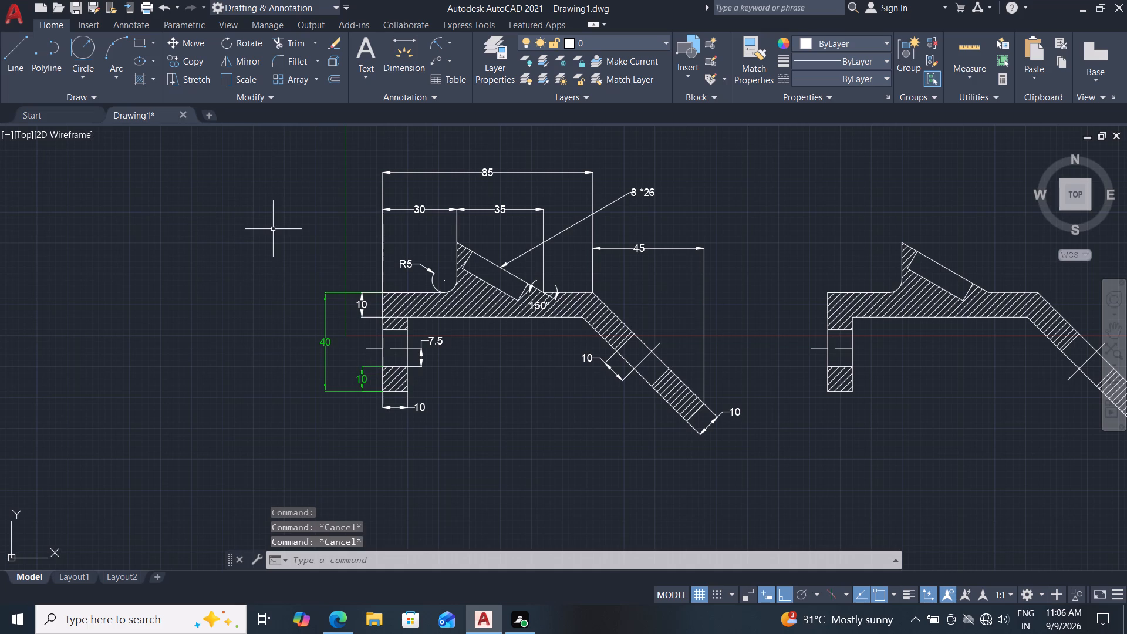
Change the upper 10 thickness dimension beside the original bracket's leg to green with a transparency of 30.
middle_click_drag(328, 275, 307, 277)
middle_click_drag(287, 325, 281, 289)
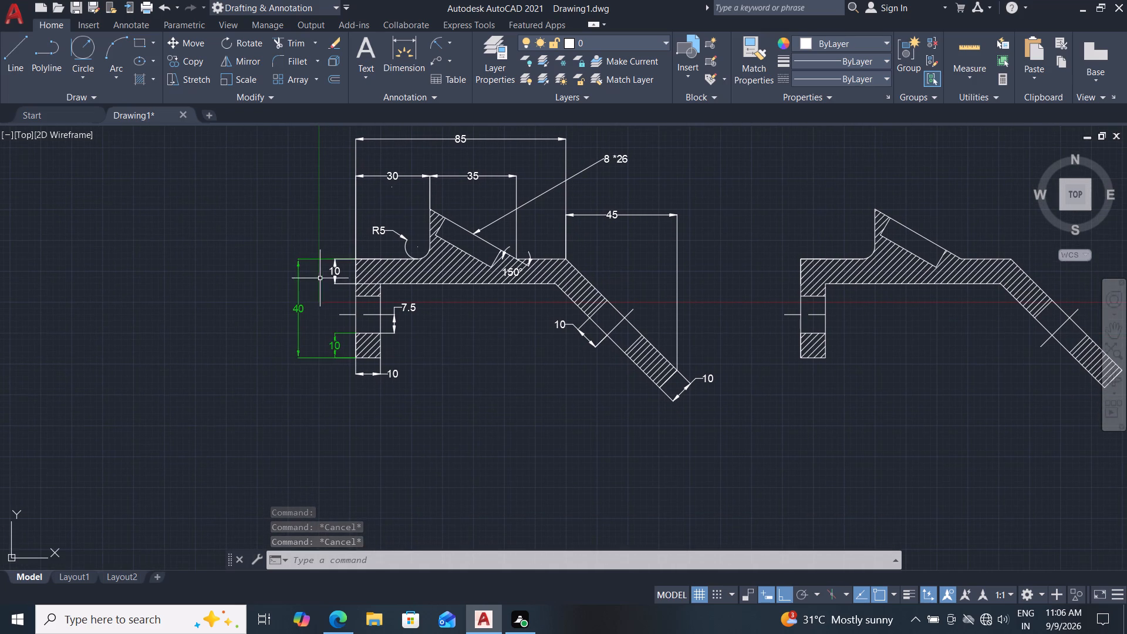
left_click(334, 275)
key("p")
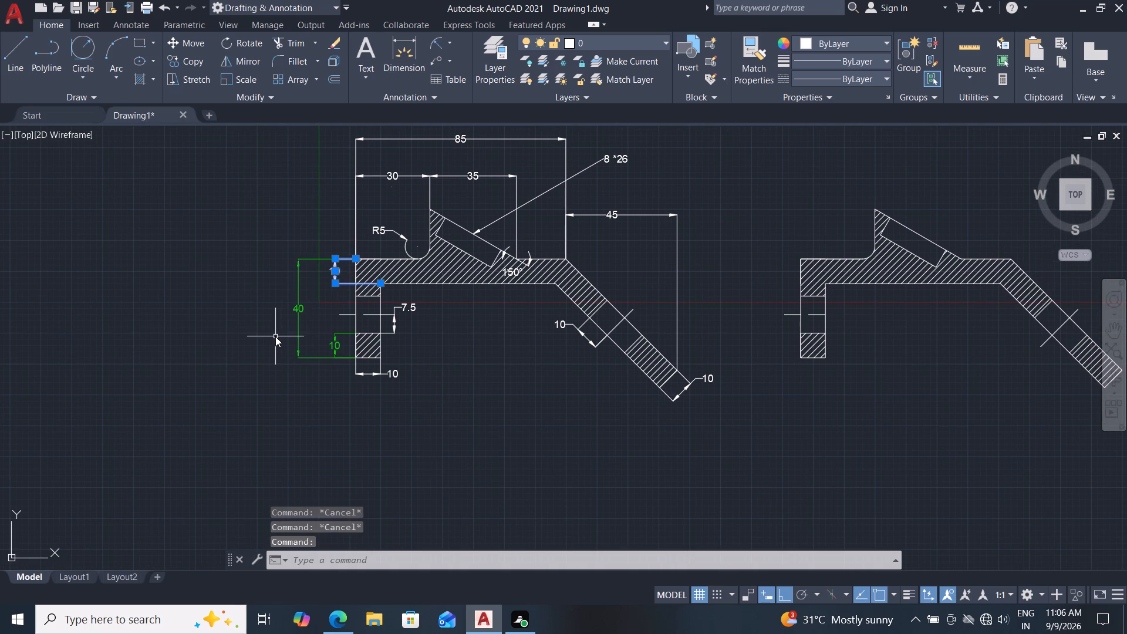
key("r")
key("Return")
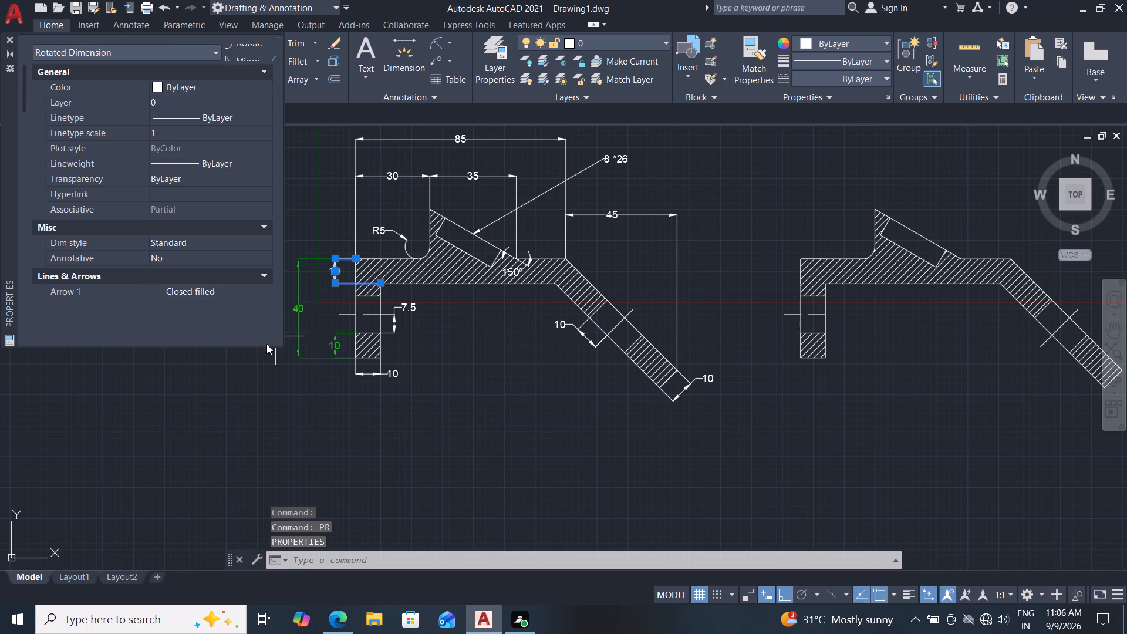
middle_click_drag(253, 371, 285, 374)
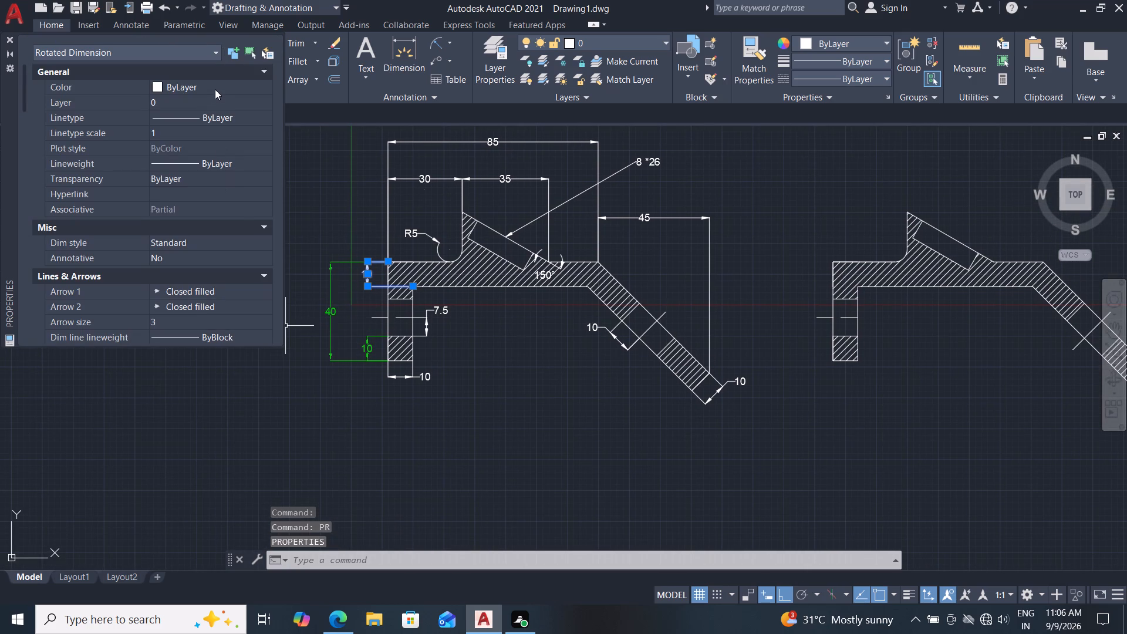
left_click(215, 89)
left_click(215, 89)
left_click(186, 149)
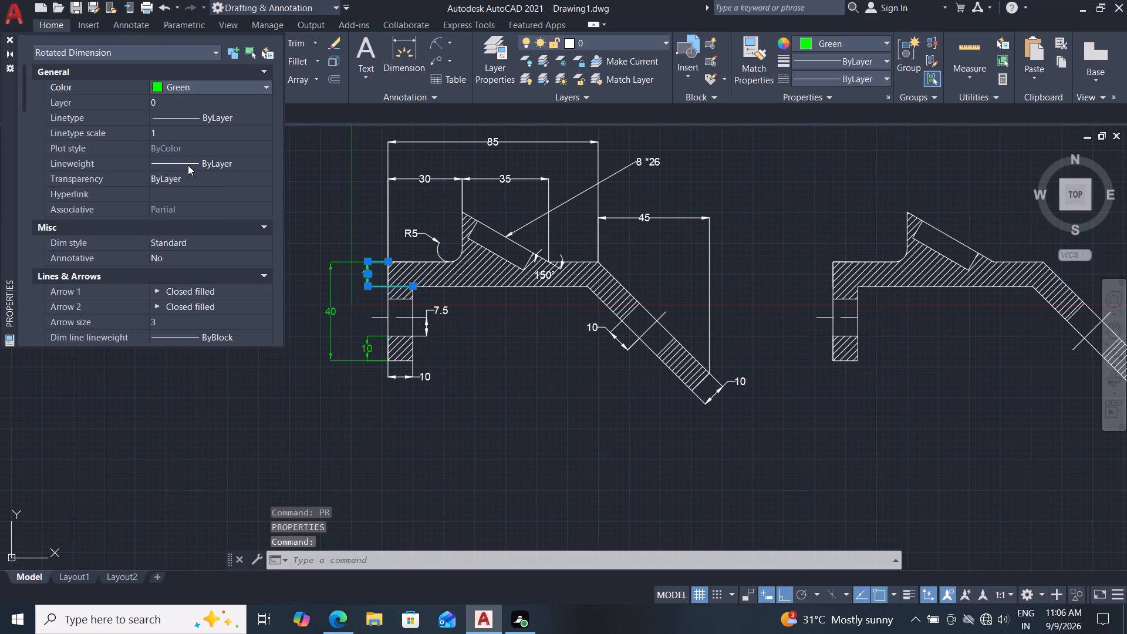
left_click(190, 175)
type("30")
key("Return")
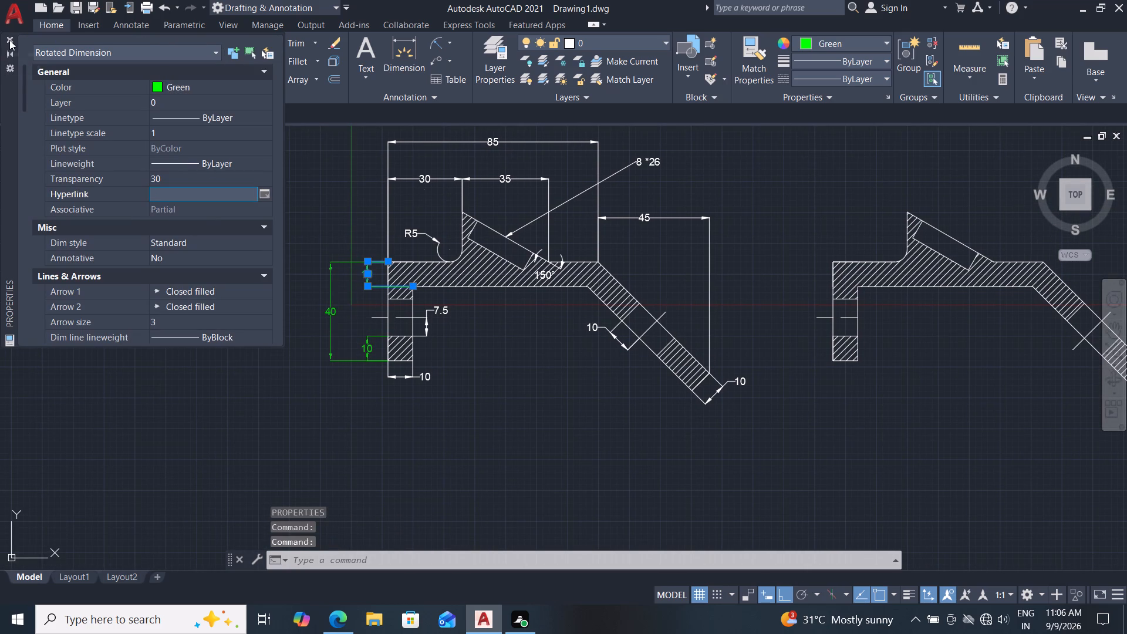
left_click(9, 40)
key("Escape")
key("Escape")
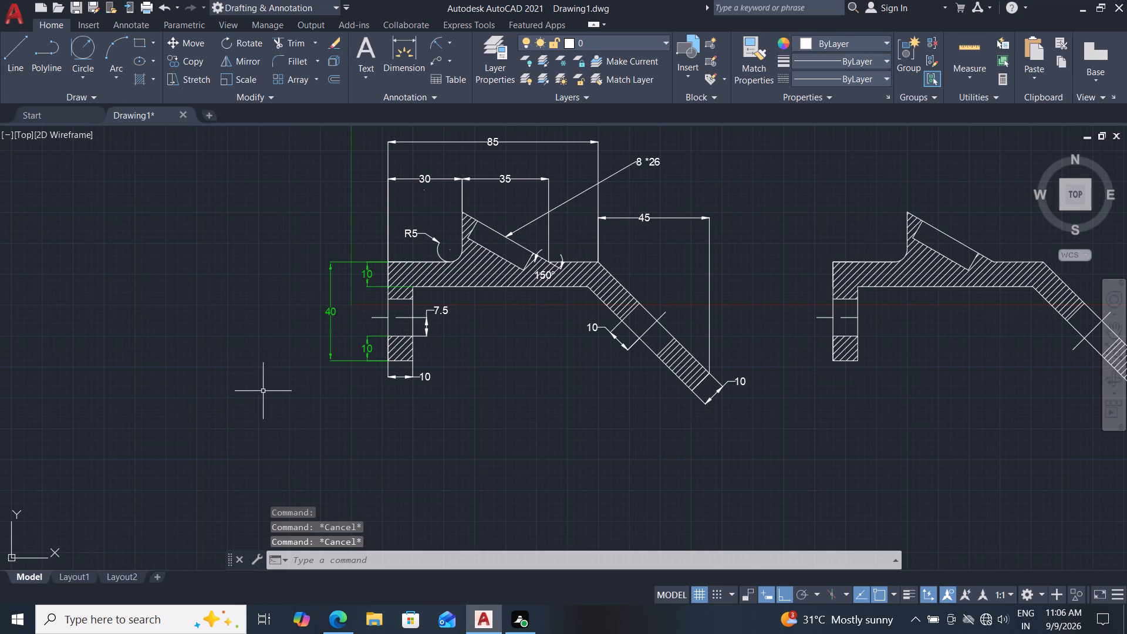
Change the 10 width dimension below the original bracket's leg to green with a transparency of 30.
middle_click_drag(420, 416, 389, 423)
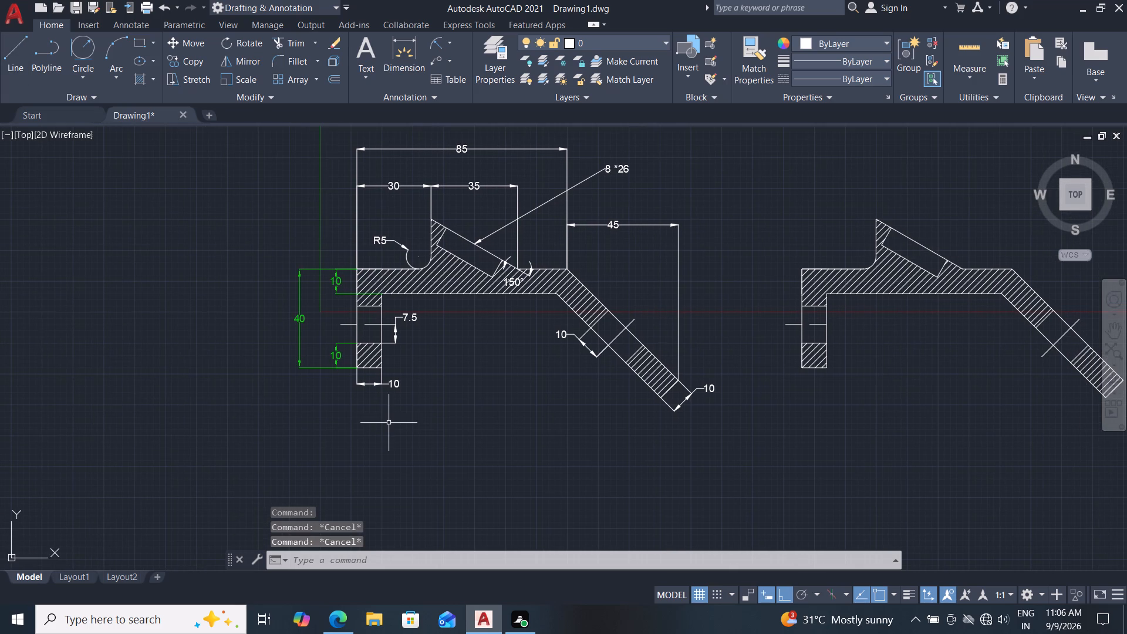
left_click(382, 385)
key("p")
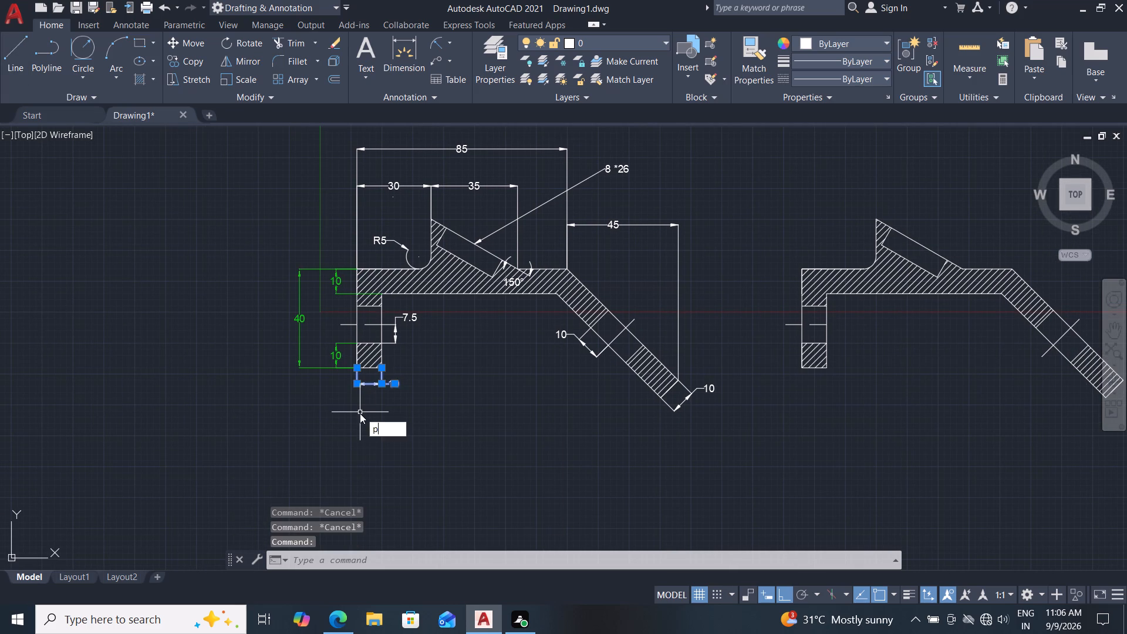
key("r")
key("Return")
middle_click_drag(319, 422, 337, 424)
double_click(220, 87)
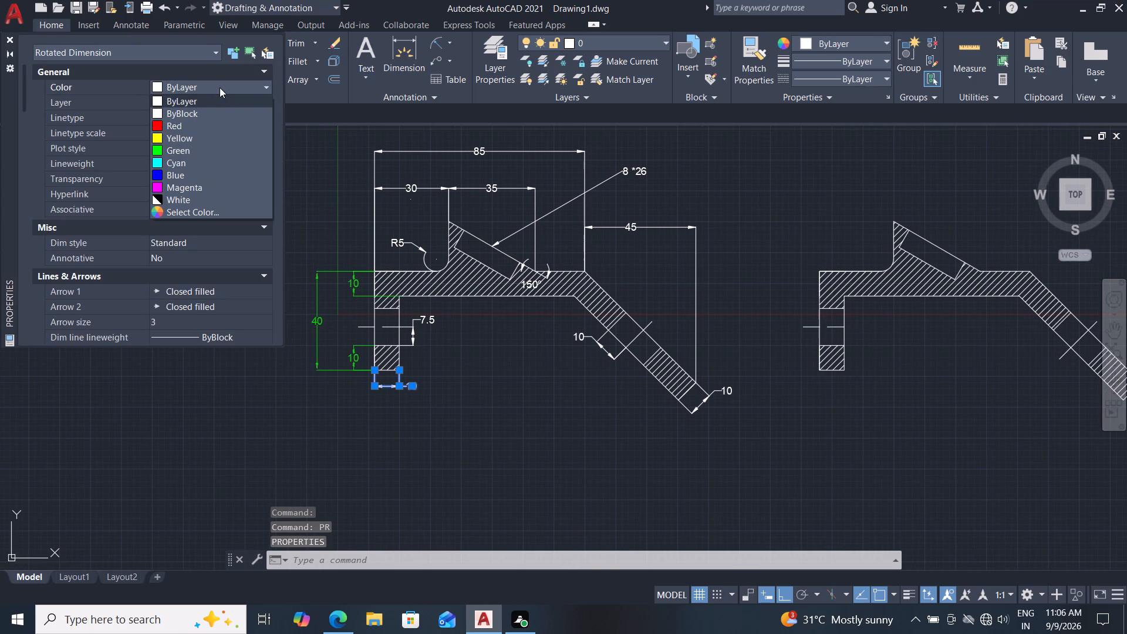
left_click(195, 154)
left_click(195, 178)
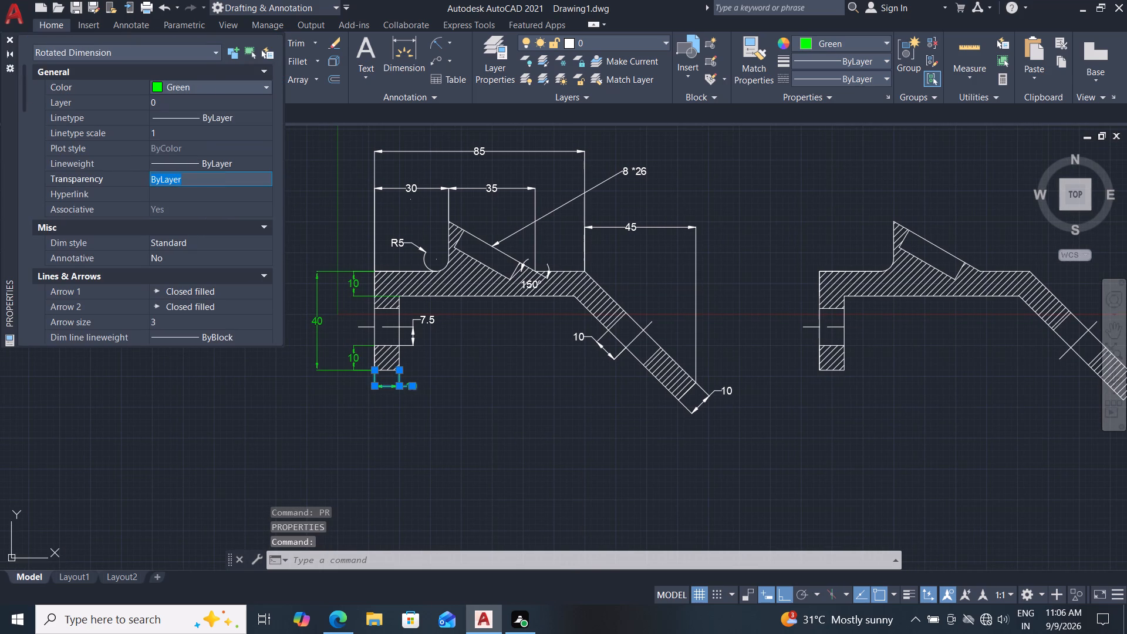
type("30")
key("Return")
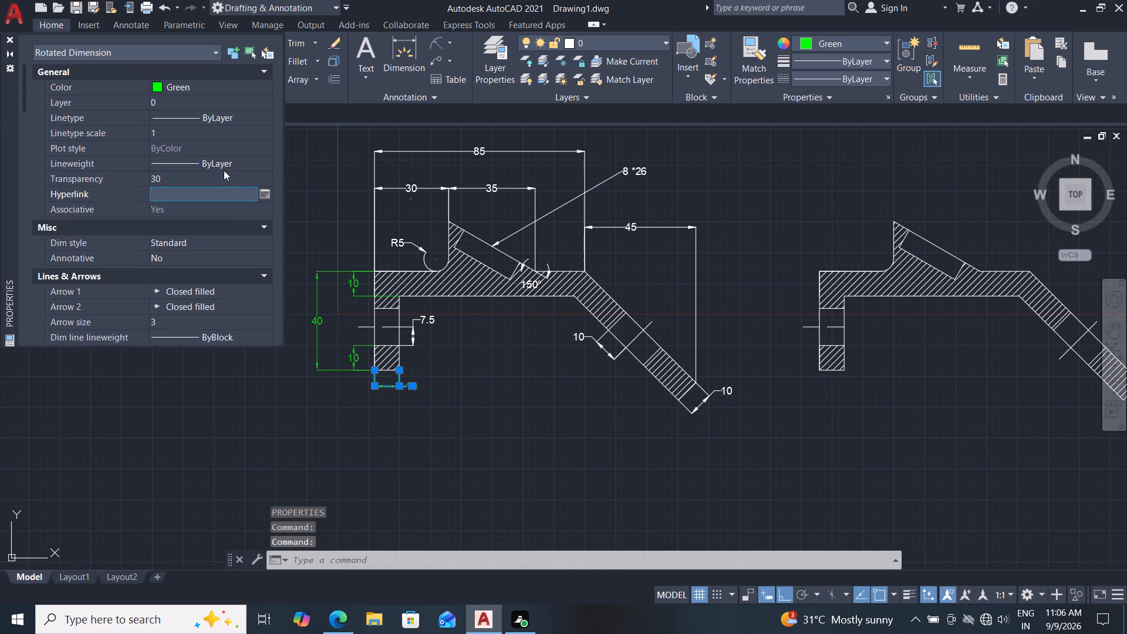
left_click(10, 34)
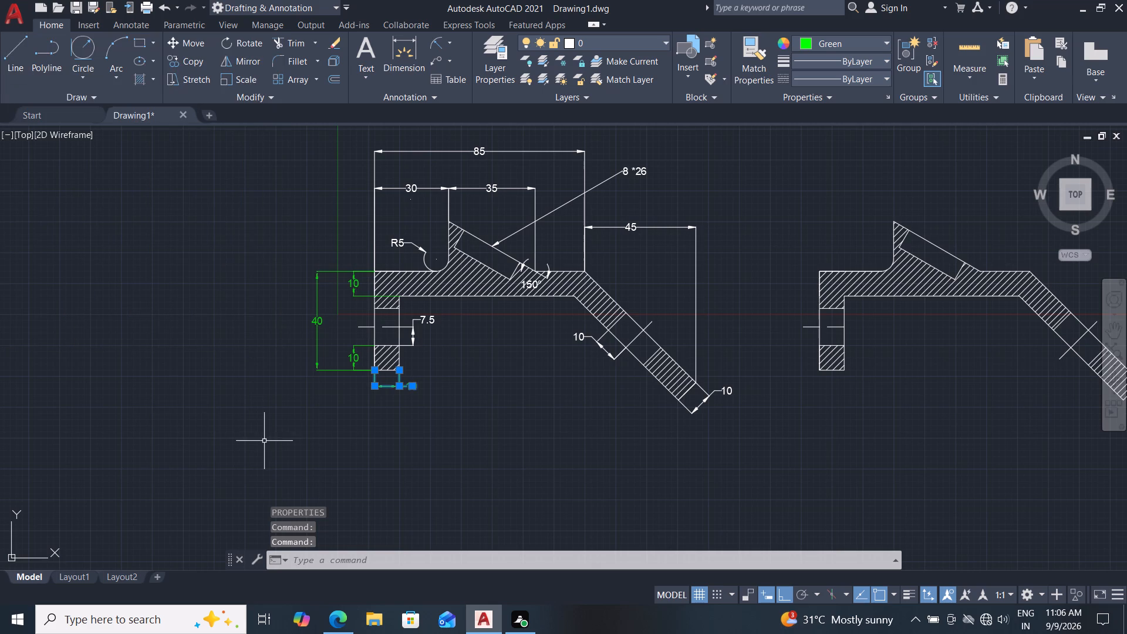
key("Escape")
key("Escape")
Change the aligned 10 dimension at the hole in the original bracket's sloping arm to green with a transparency of 30.
middle_click_drag(542, 371, 525, 371)
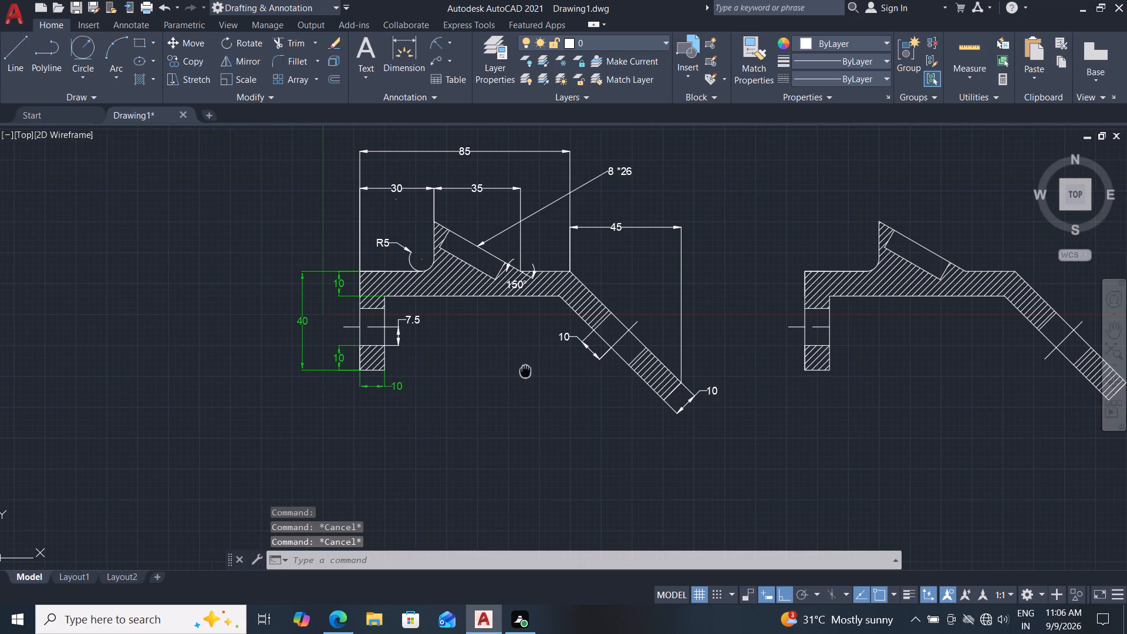
middle_click_drag(525, 371, 524, 371)
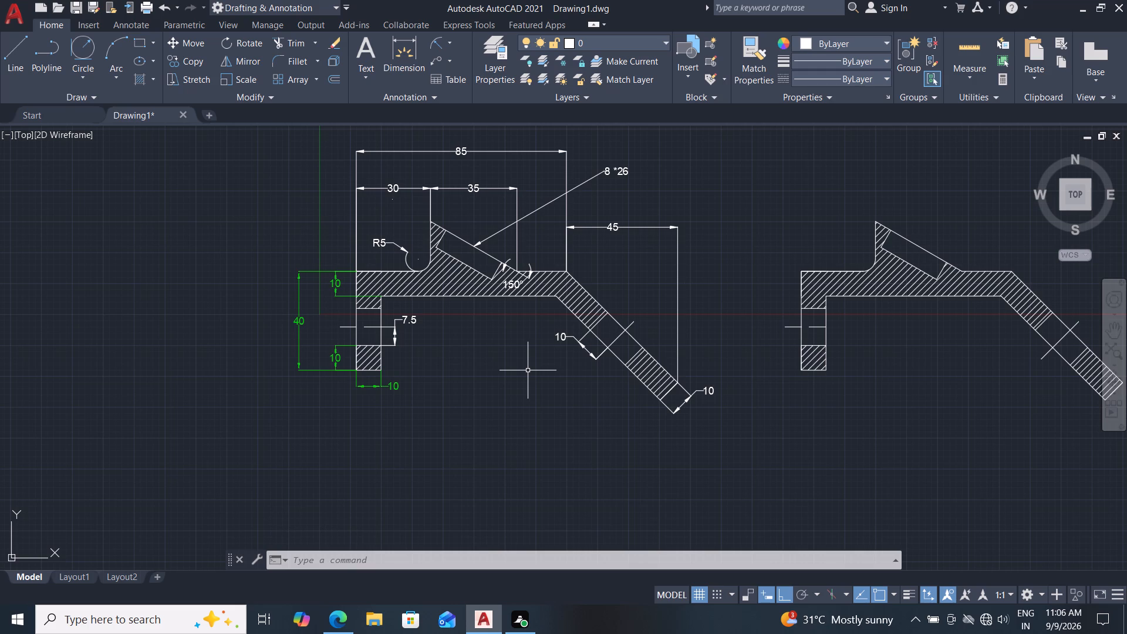
left_click(583, 348)
type("pr")
key("Return")
middle_click_drag(448, 417, 558, 414)
double_click(239, 85)
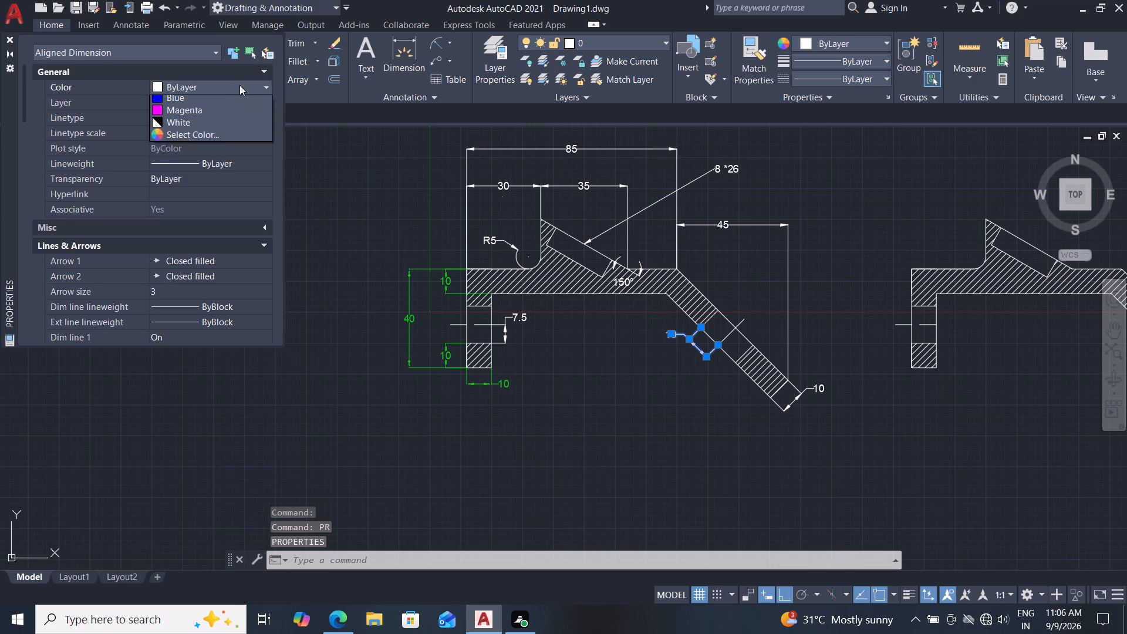
left_click(214, 146)
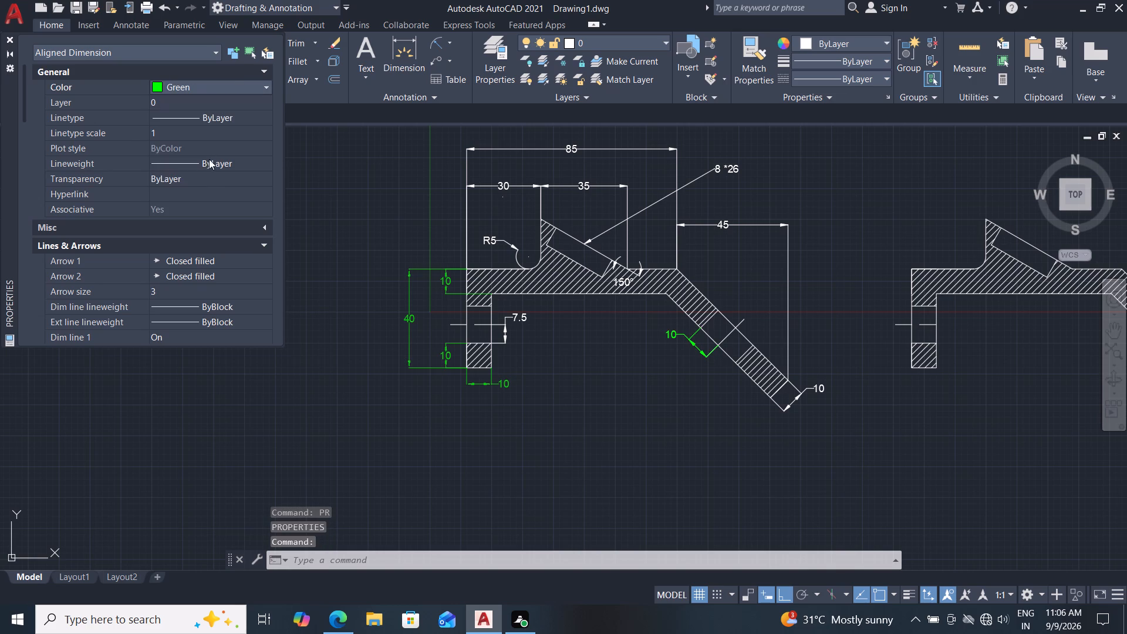
left_click(202, 174)
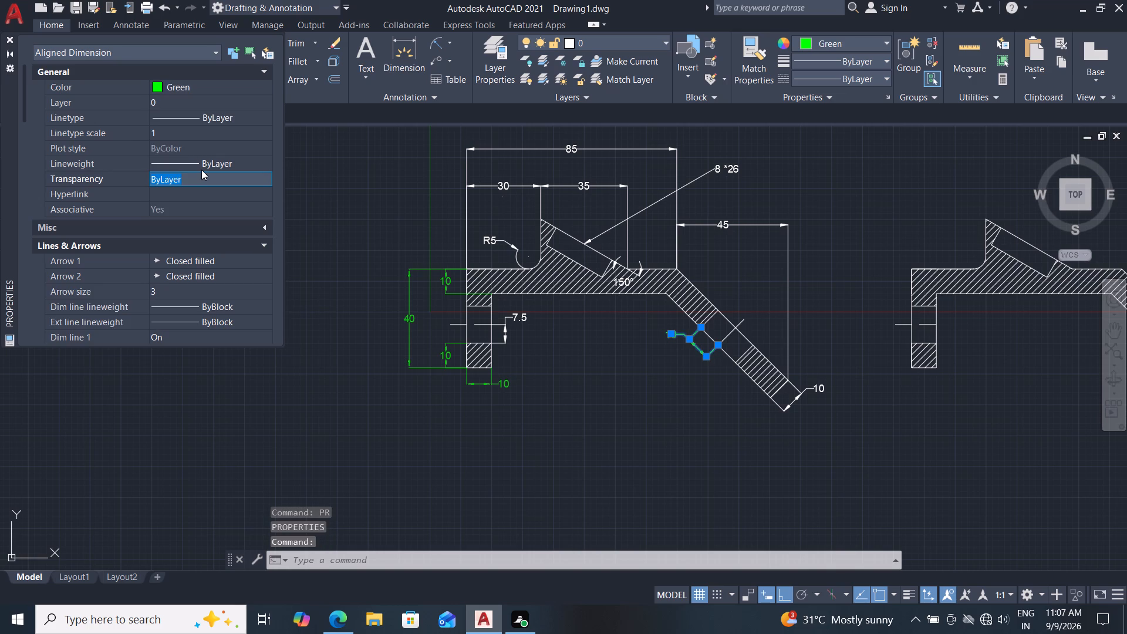
type("30")
key("Return")
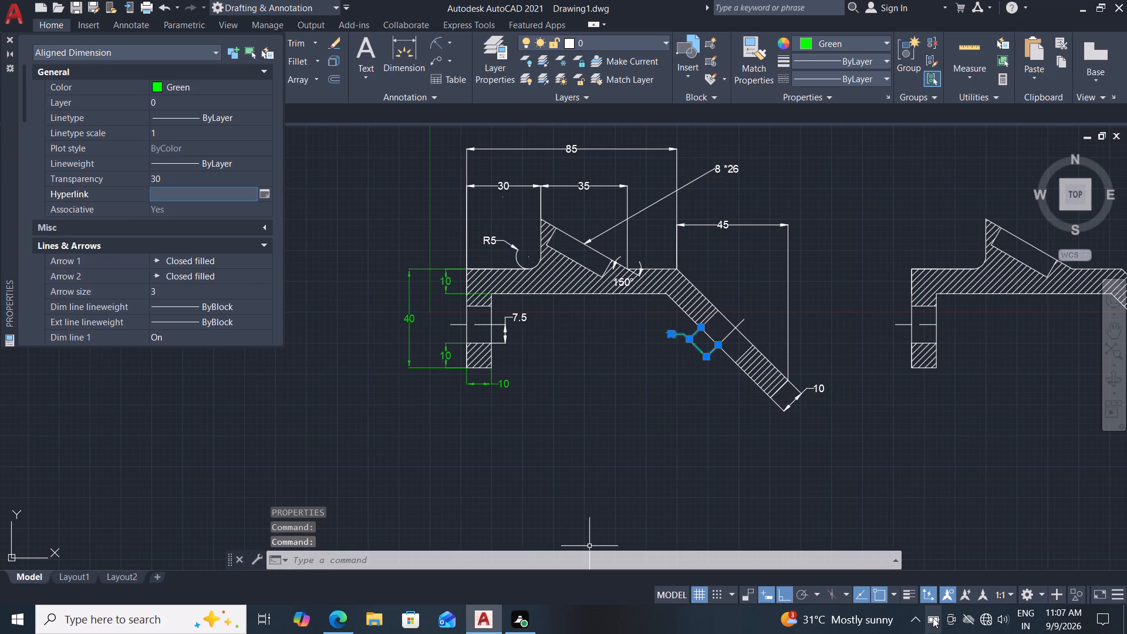
left_click(11, 38)
key("Escape")
key("Escape")
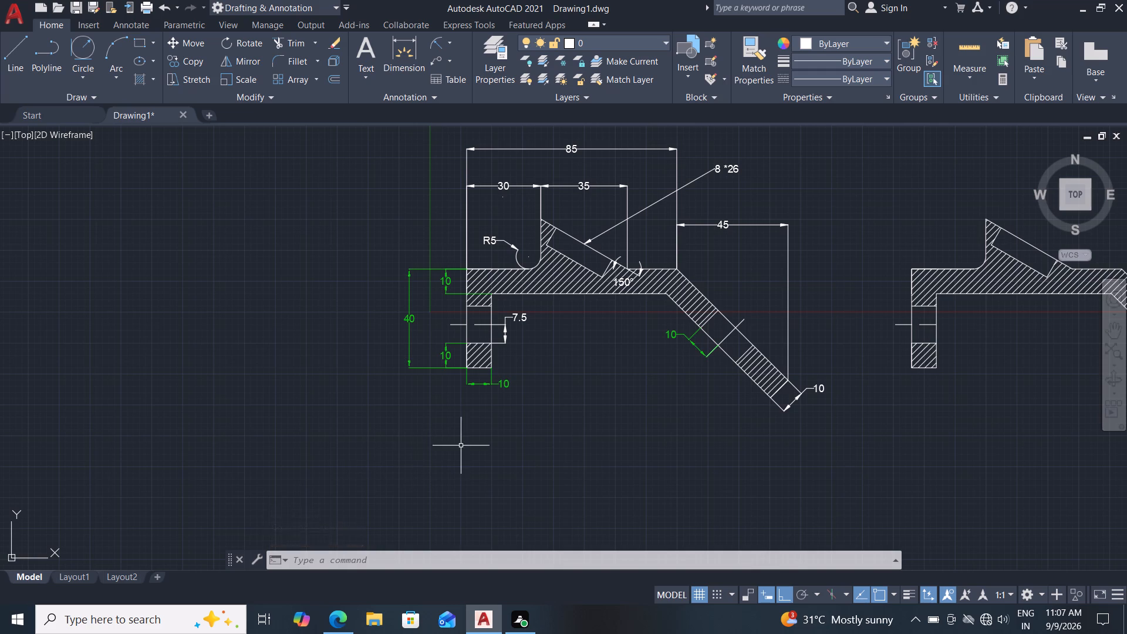
Change the 7.5 dimension at the hole in the original bracket's leg to green with a transparency of 30.
middle_click_drag(461, 445, 357, 443)
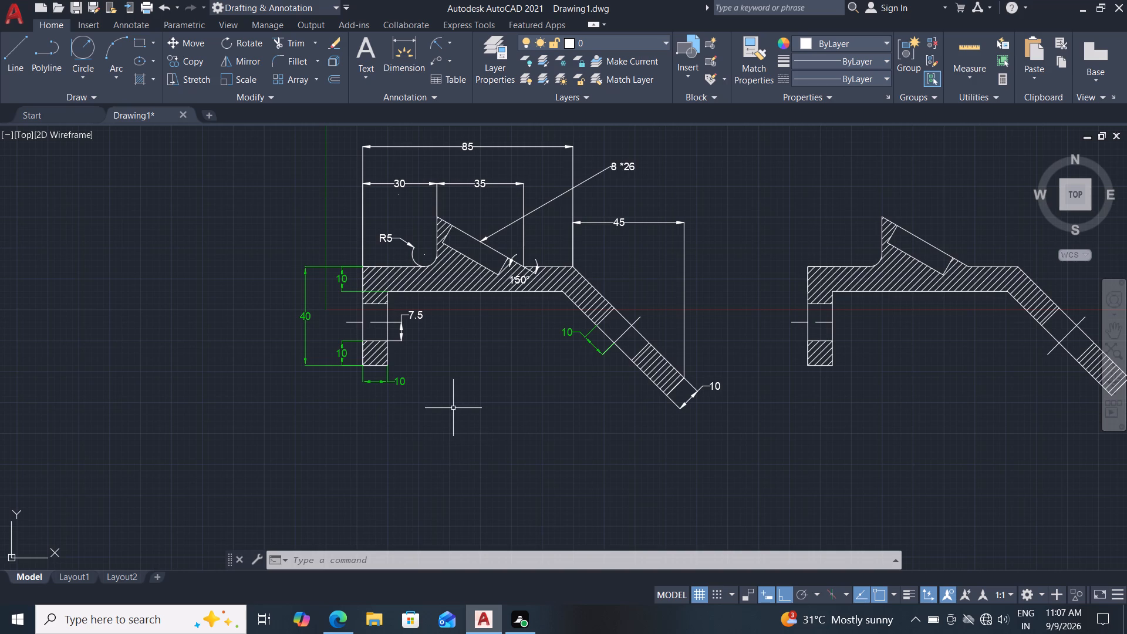
middle_click_drag(454, 338, 457, 342)
middle_click_drag(457, 342, 470, 386)
left_click(430, 360)
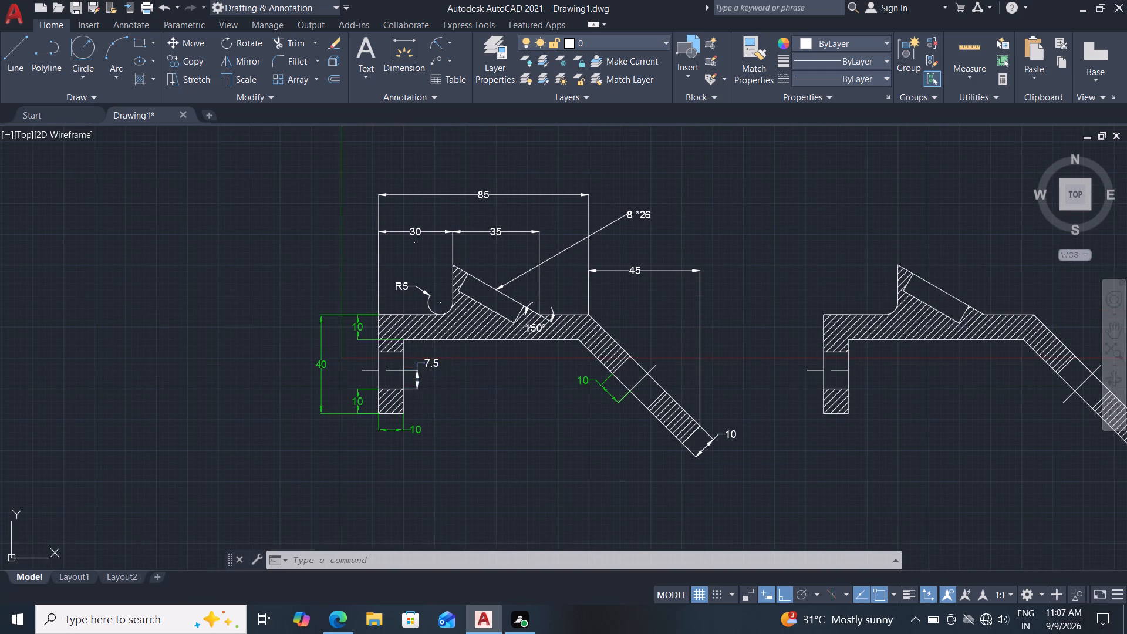
type("pr")
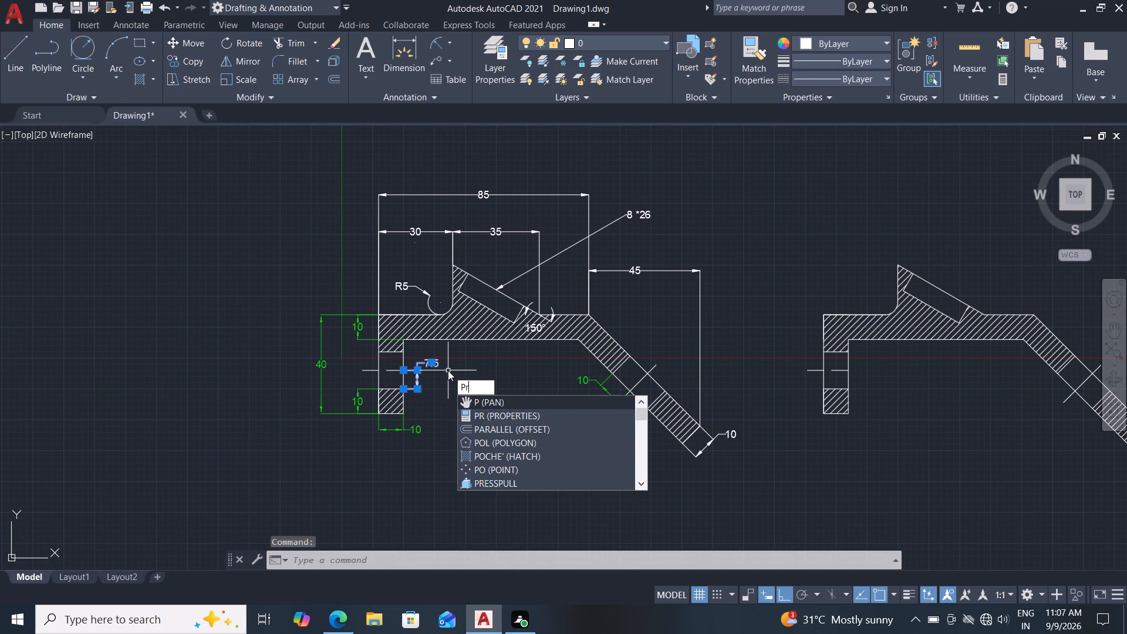
key("Return")
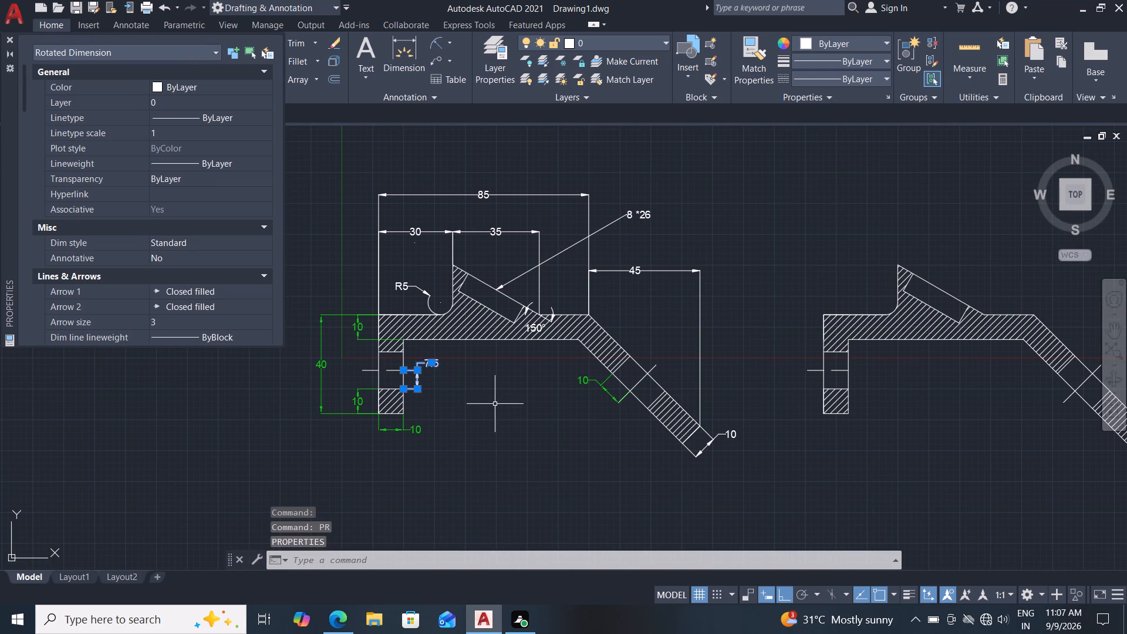
middle_click_drag(499, 403, 531, 402)
double_click(197, 88)
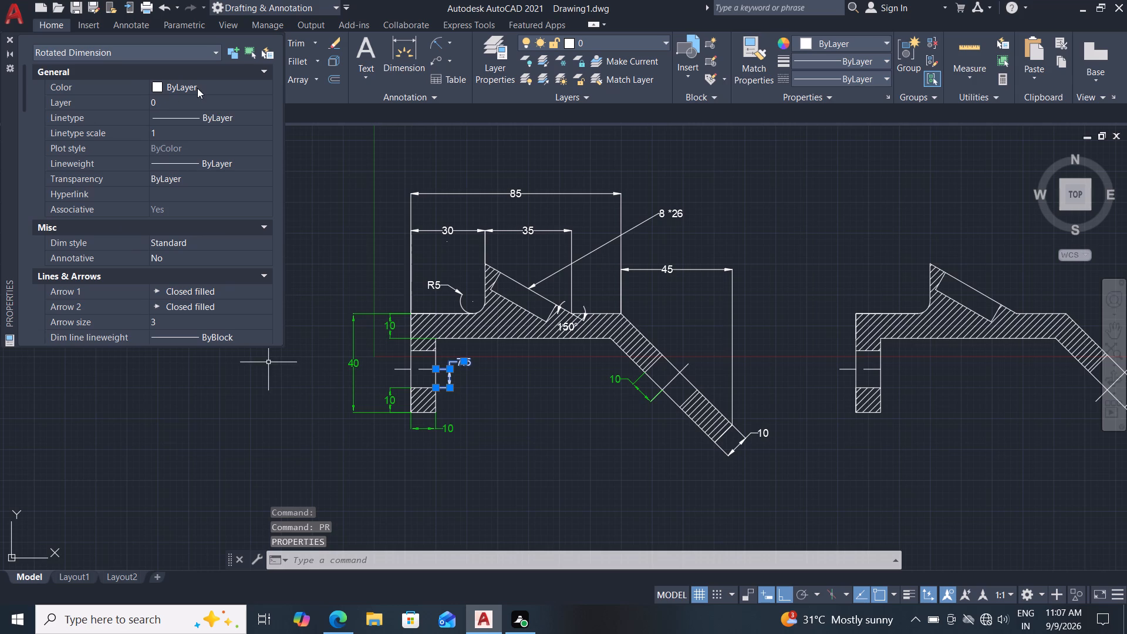
left_click(178, 153)
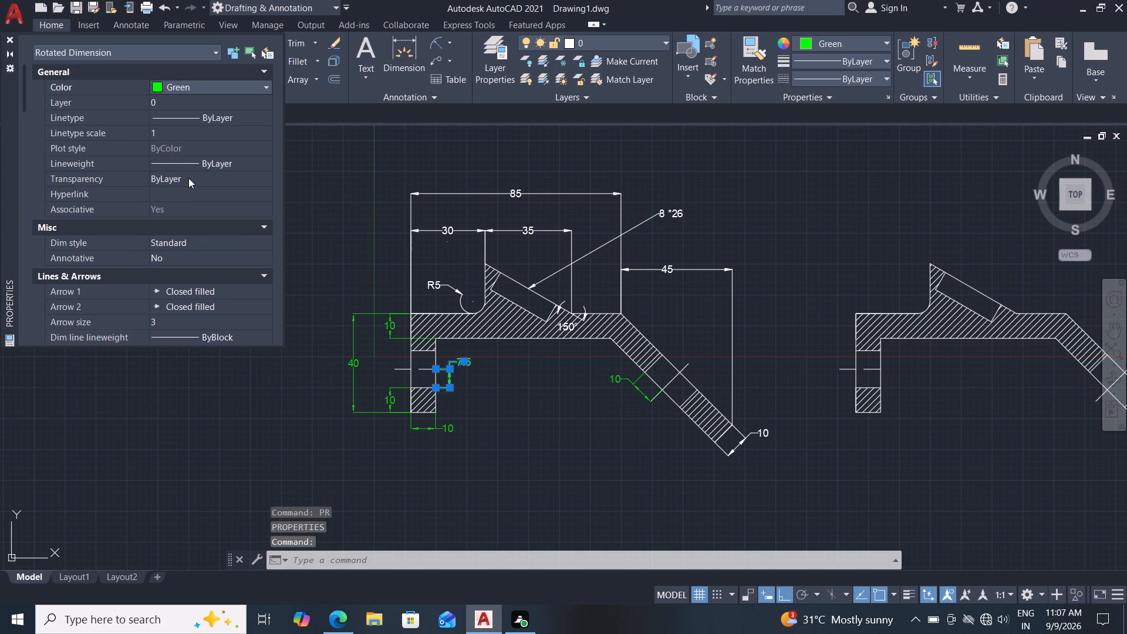
left_click(188, 178)
type("30")
key("Return")
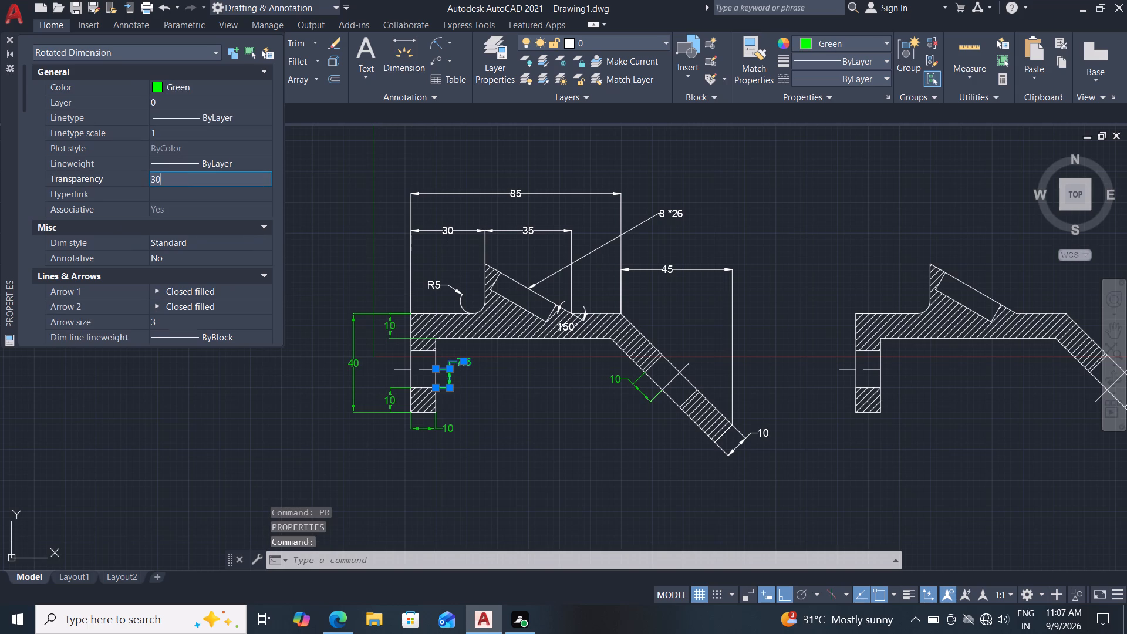
left_click(4, 37)
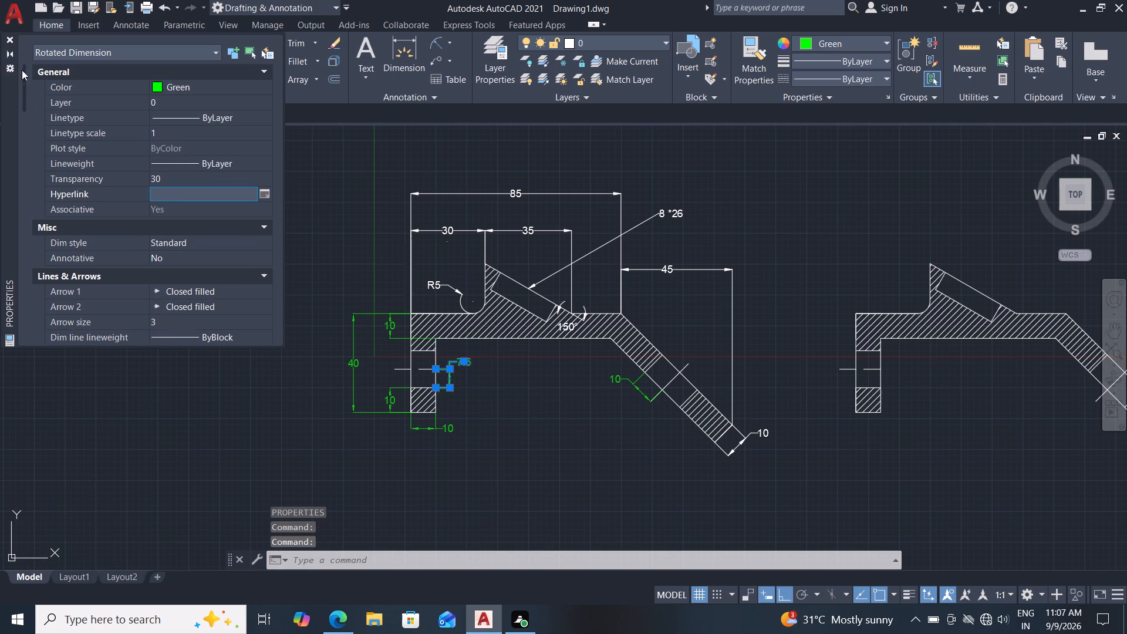
left_click(9, 36)
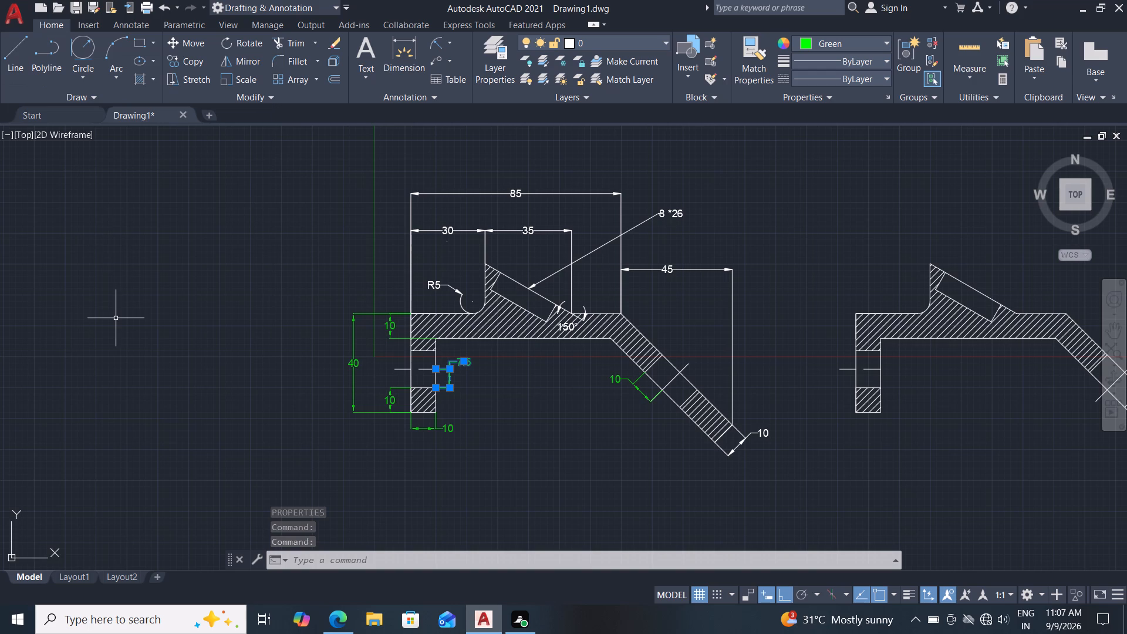
key("Escape")
key("Escape")
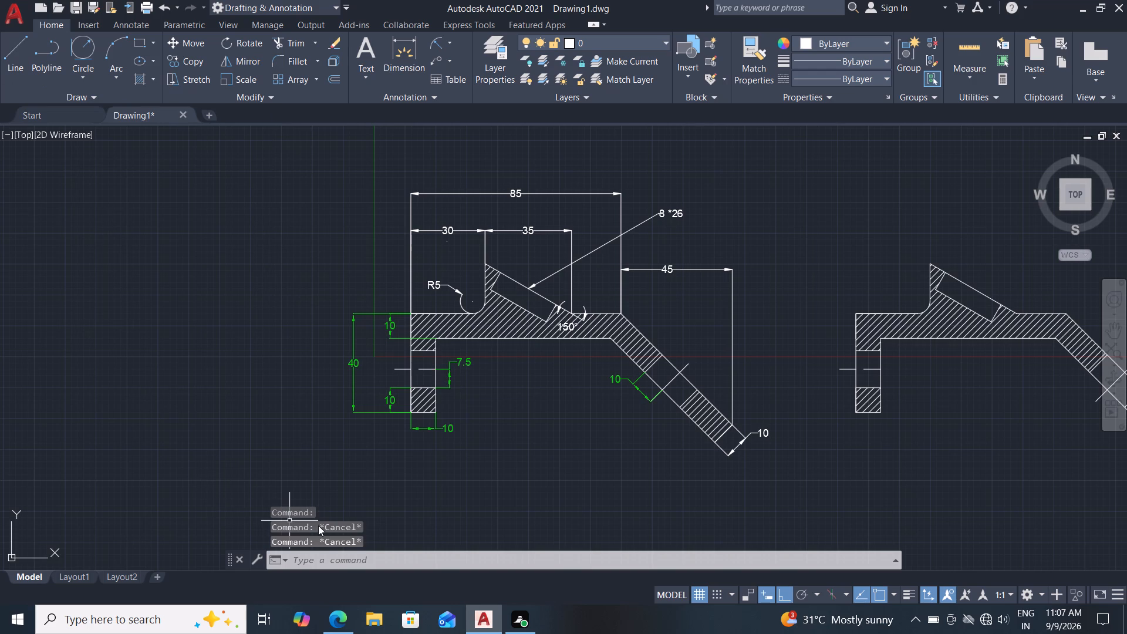
Change the R5 radius dimension at the original bracket's fillet to green with a transparency of 30.
middle_click_drag(474, 425, 457, 403)
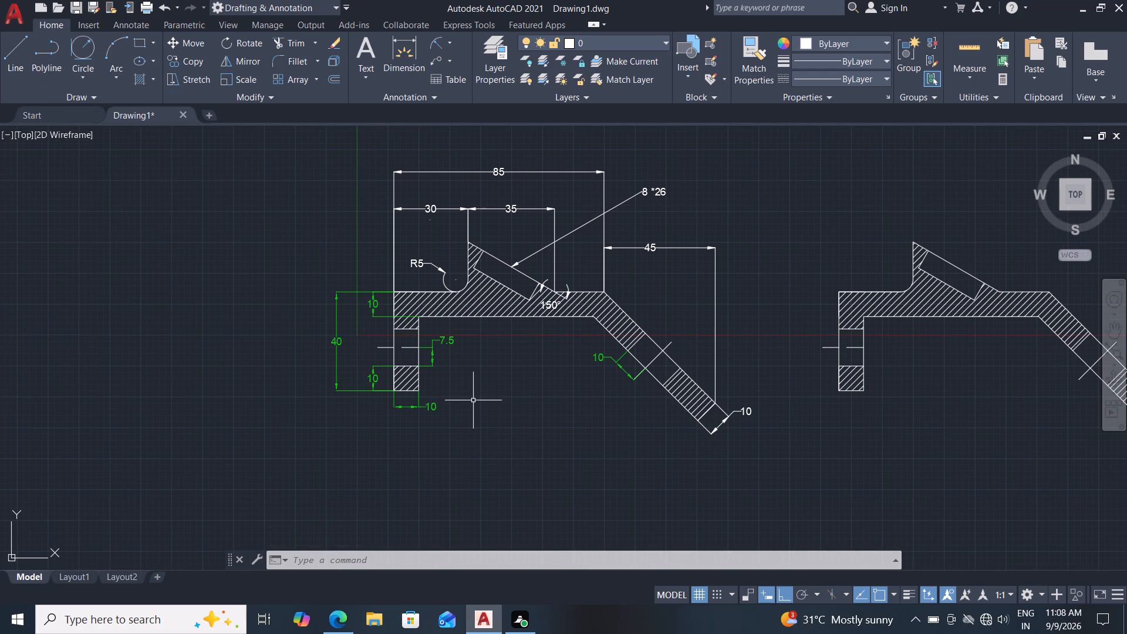
left_click(440, 271)
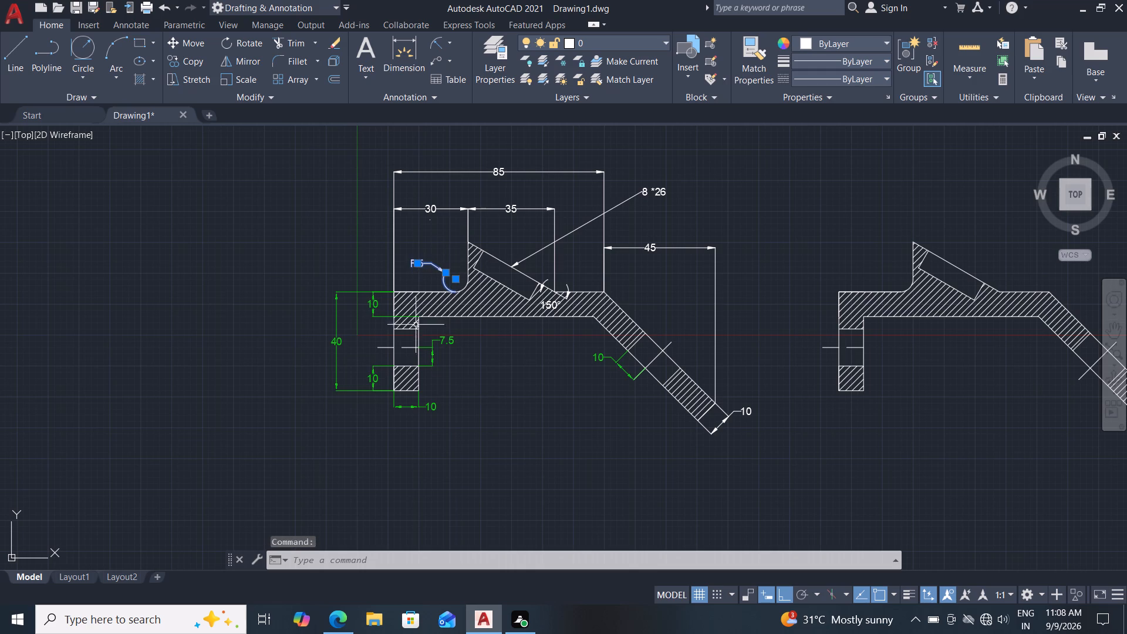
type("pr")
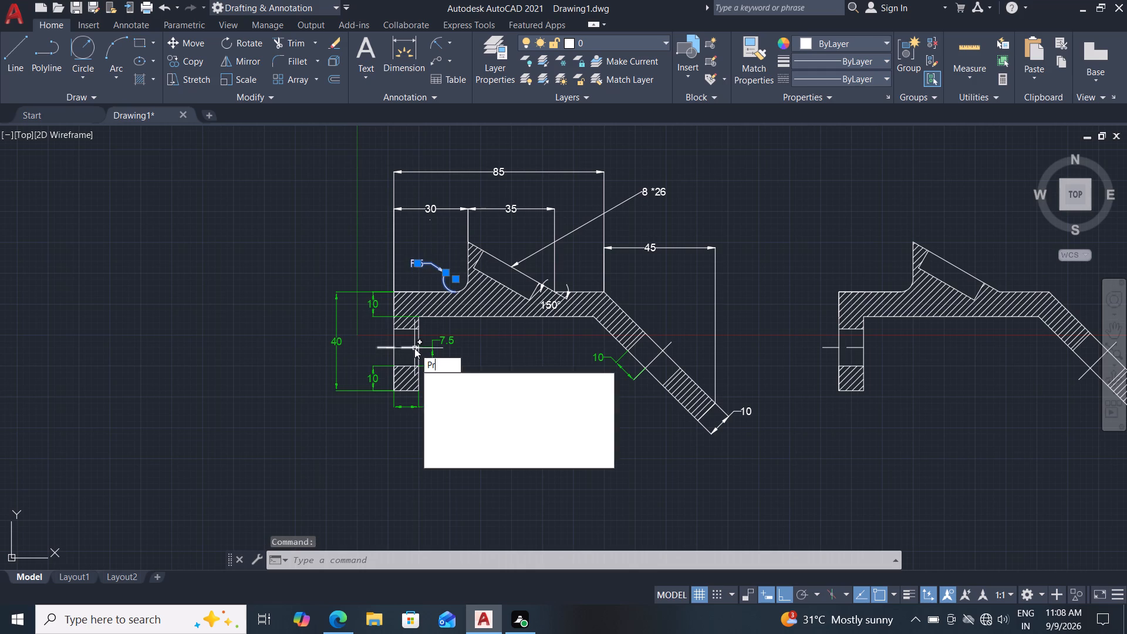
key("Return")
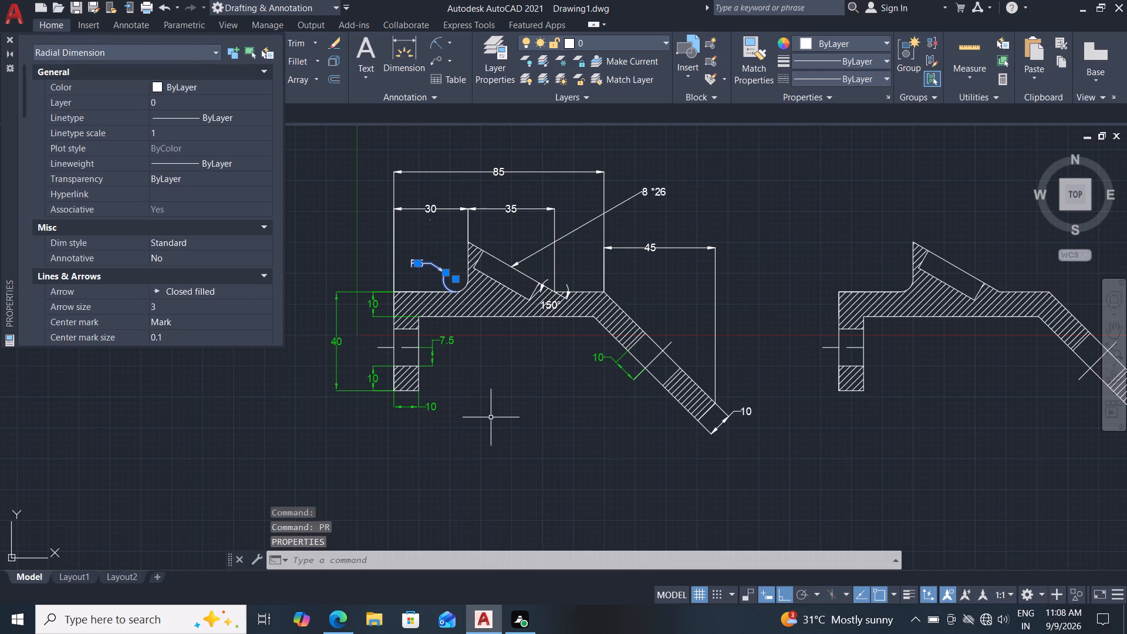
middle_click_drag(495, 417, 507, 417)
double_click(225, 89)
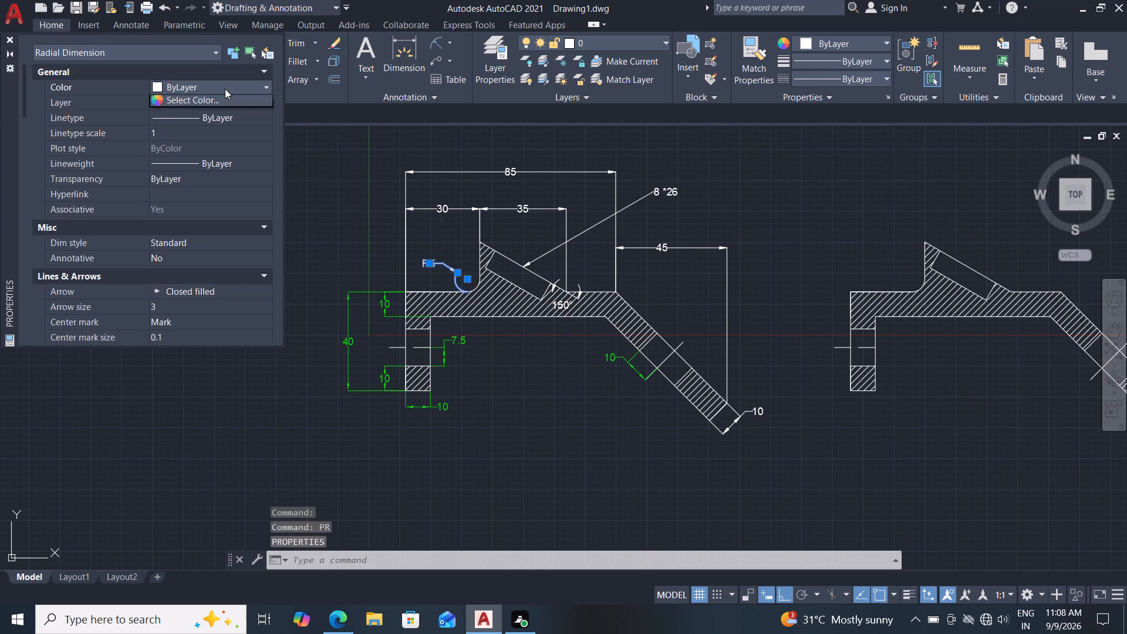
left_click(188, 148)
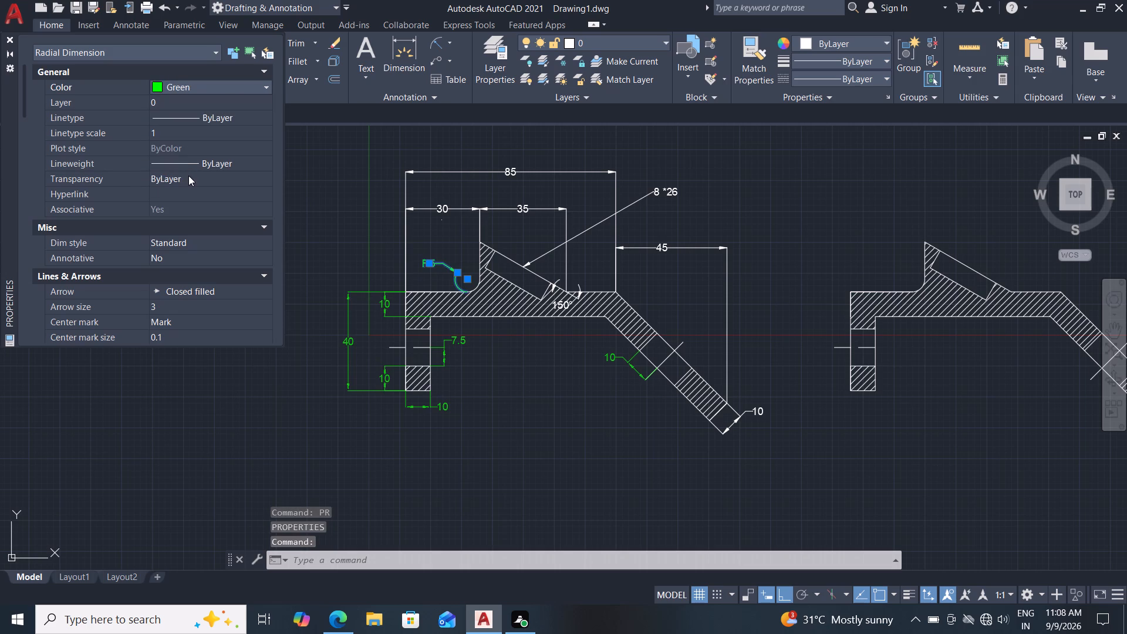
left_click(188, 176)
type("30")
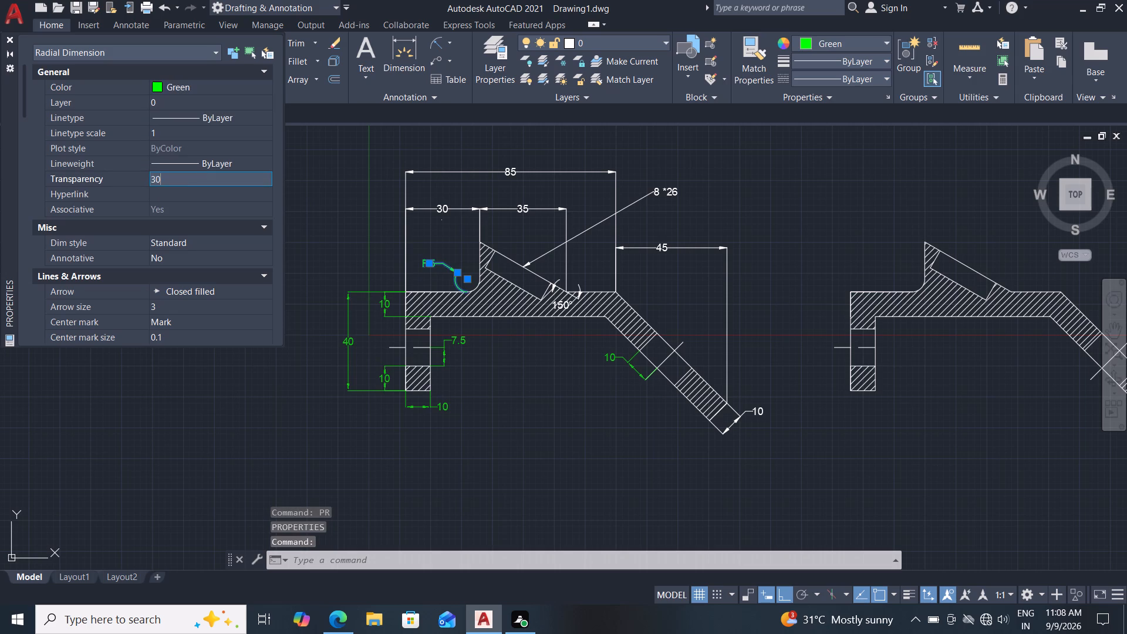
key("Return")
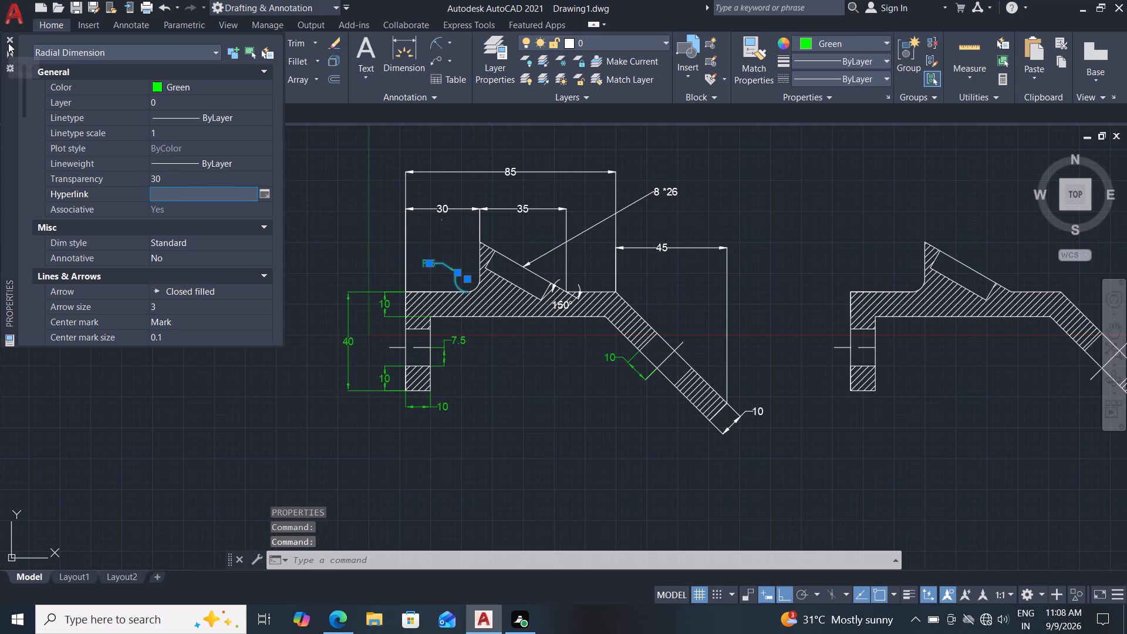
left_click(9, 40)
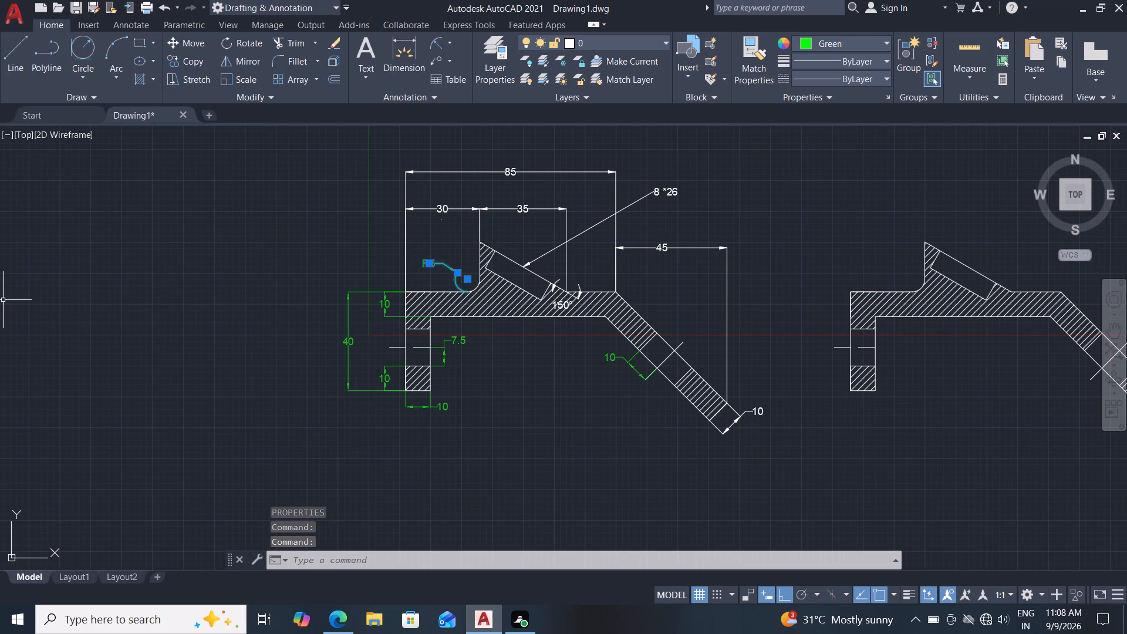
key("Escape")
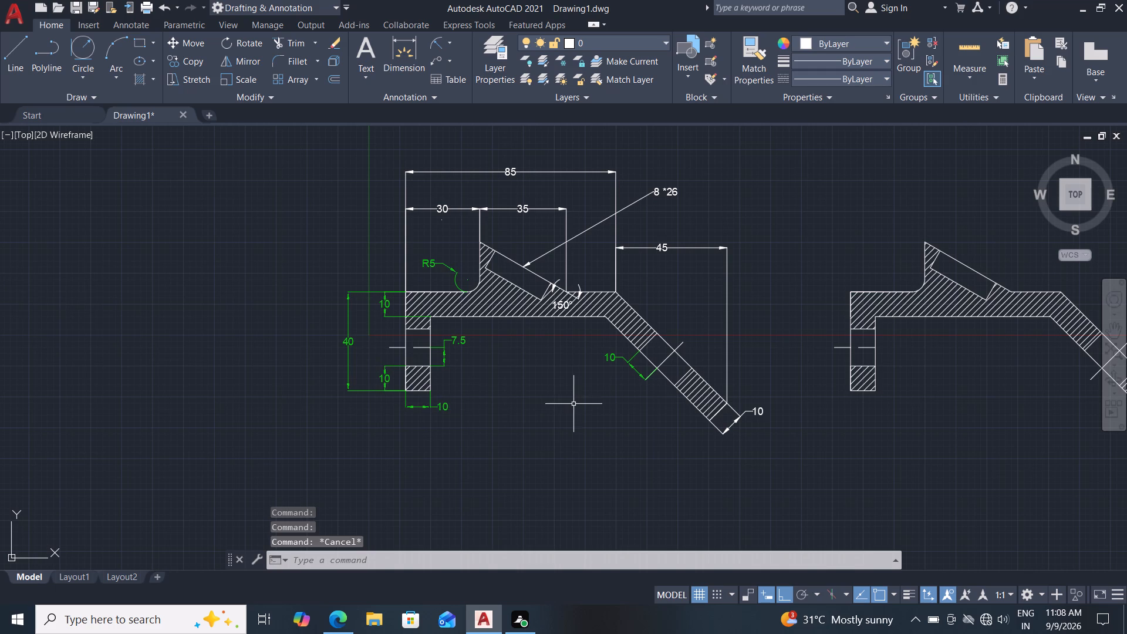
Change the 30 horizontal dimension above the original bracket to green with a transparency of 30.
middle_click_drag(544, 389, 530, 388)
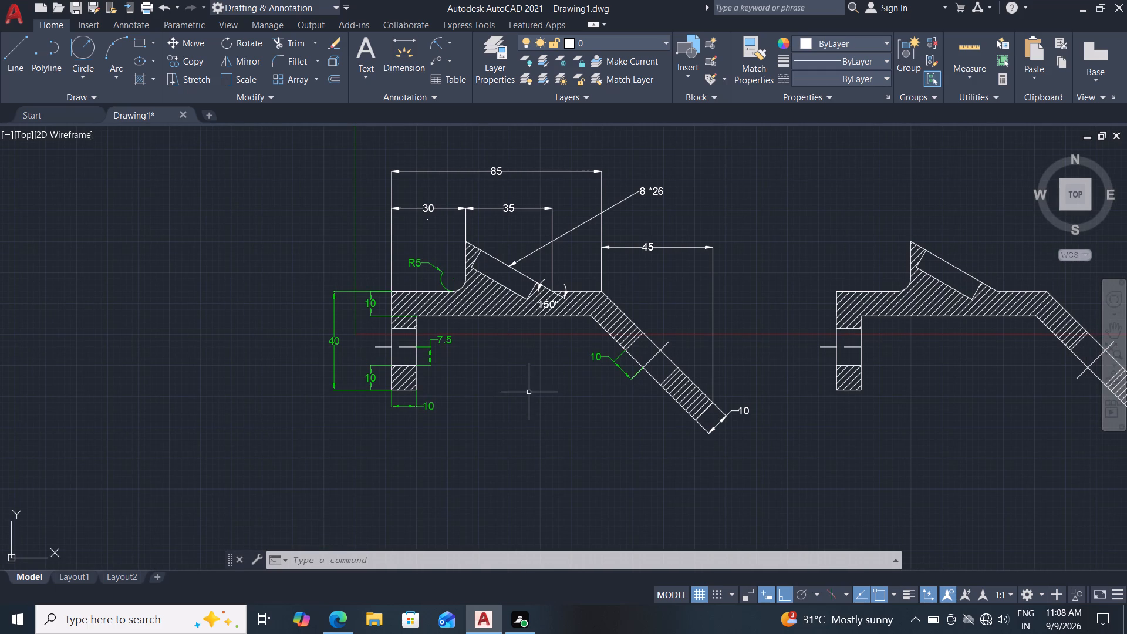
left_click(430, 209)
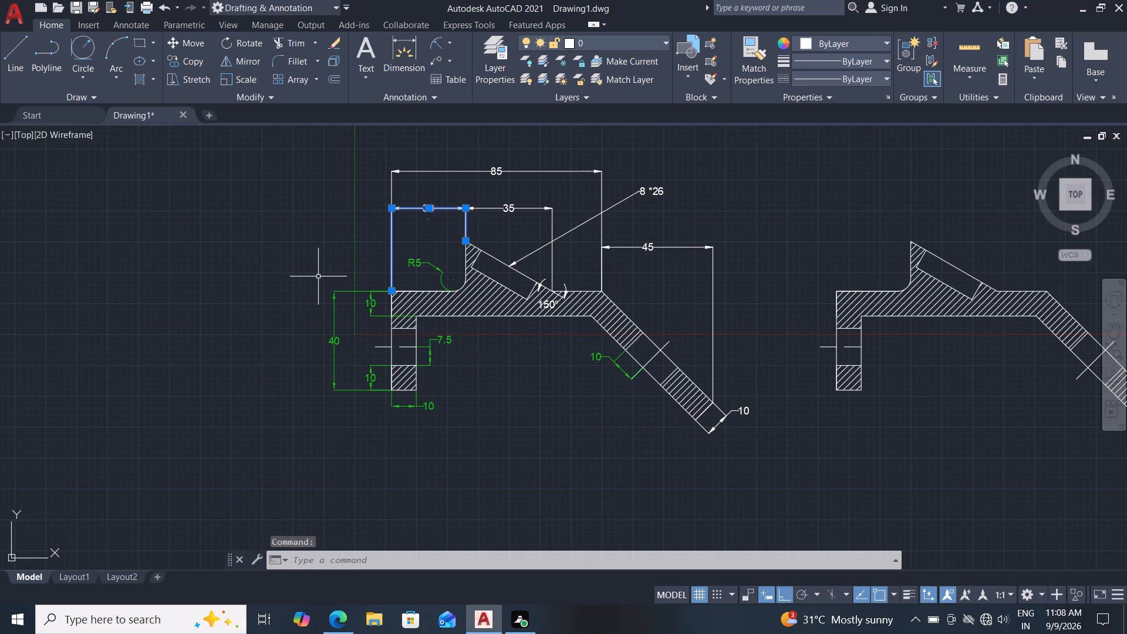
type("pr")
key("Return")
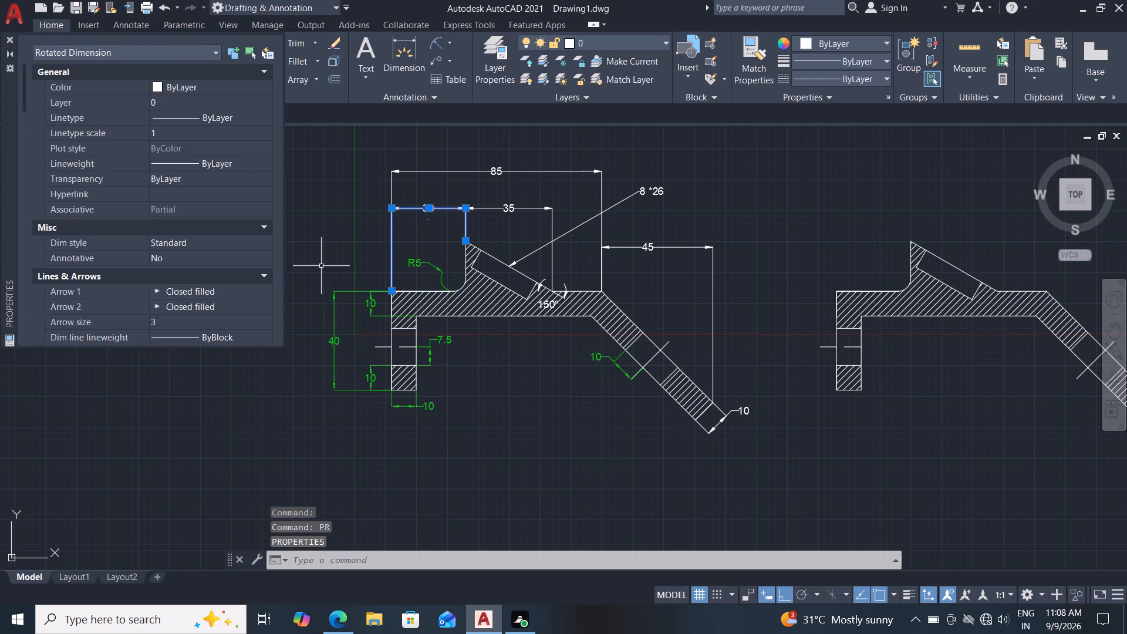
middle_click(323, 248)
scroll(323, 248, "down", 1)
double_click(212, 93)
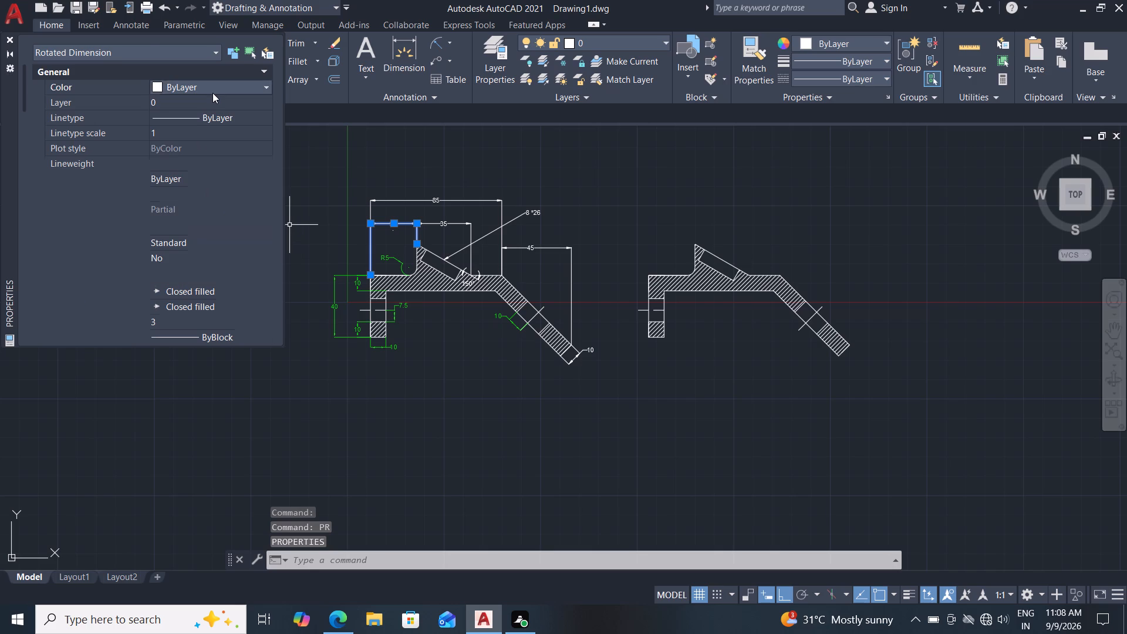
left_click(187, 153)
middle_click_drag(442, 325, 444, 330)
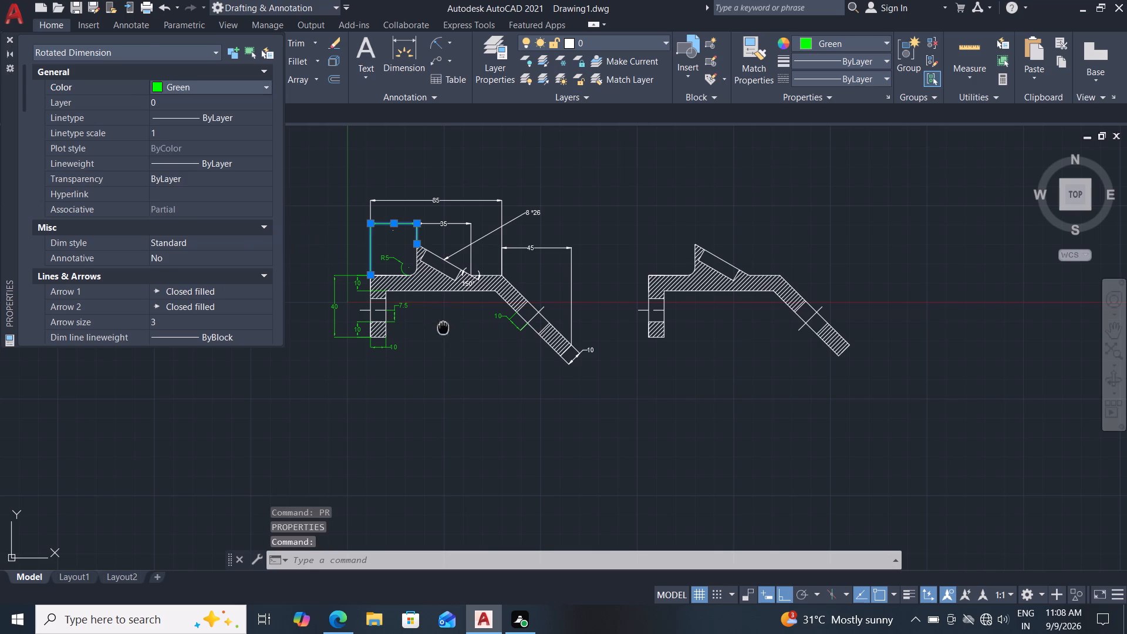
middle_click_drag(444, 330, 472, 363)
left_click(190, 181)
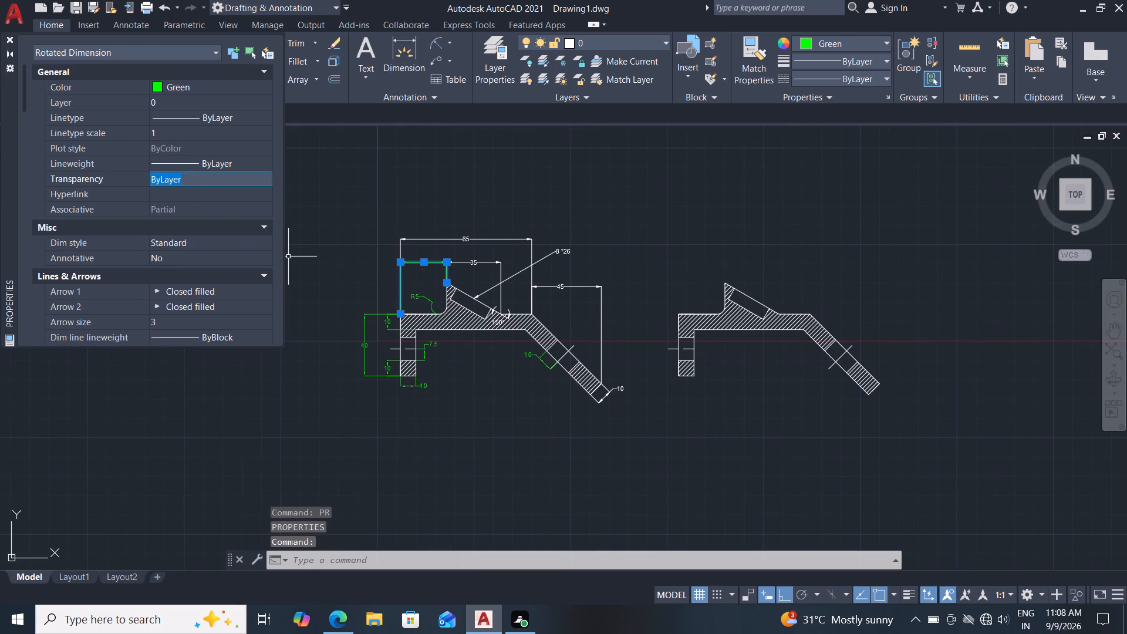
type("30")
key("Return")
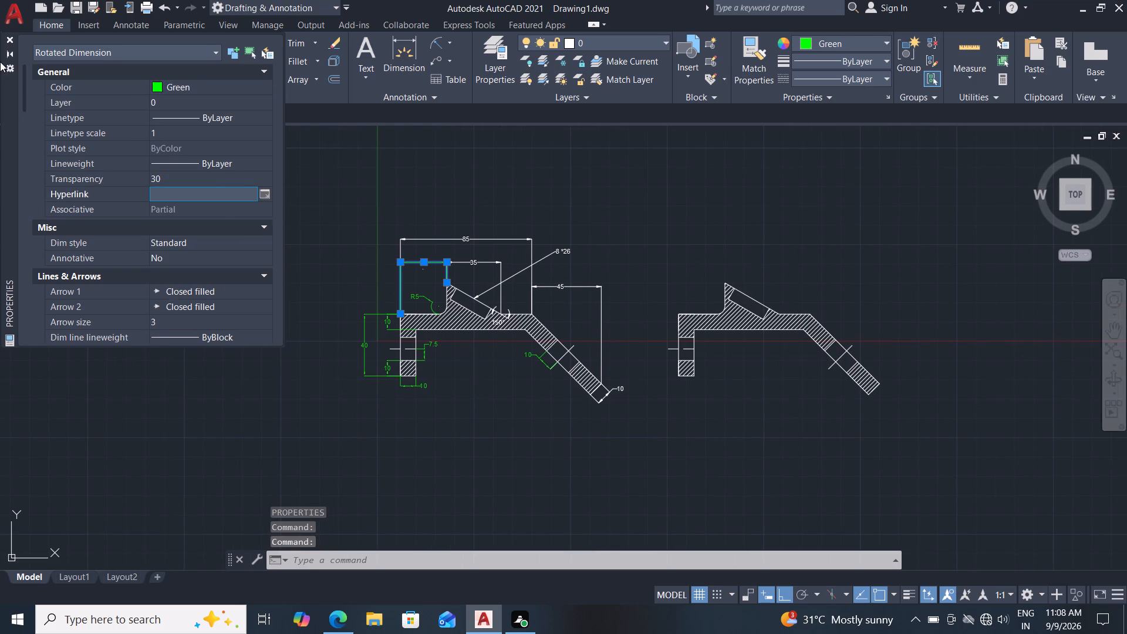
left_click(5, 35)
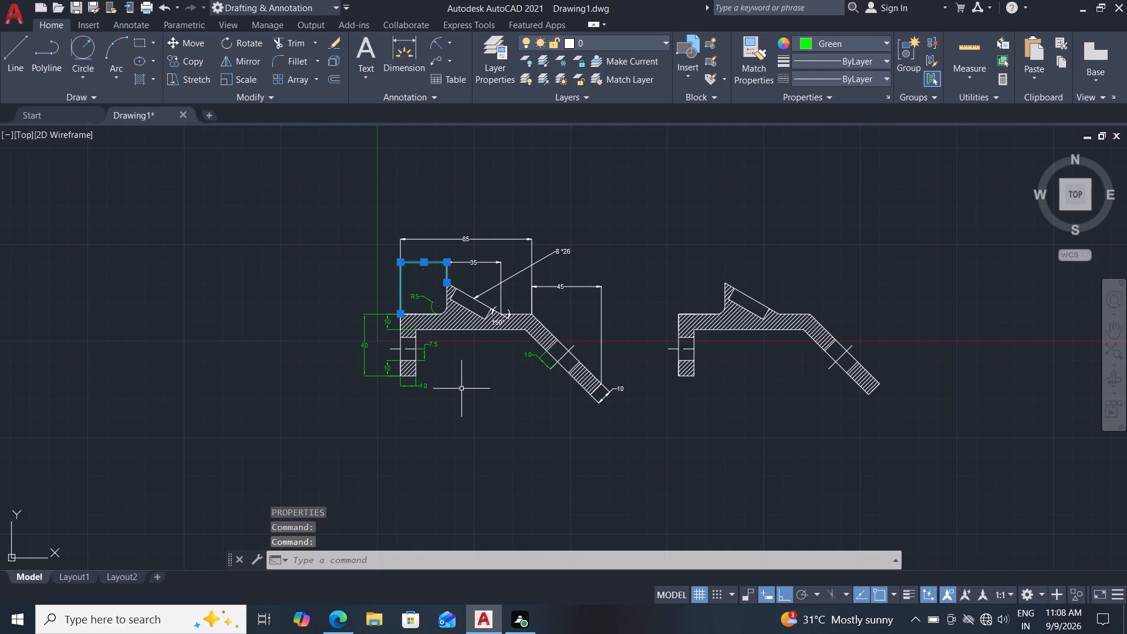
key("Escape")
key("Escape")
Change the aligned 10 dimension at the lower end of the original bracket's sloping arm to green with a transparency of 30.
scroll(551, 370, "up", 1)
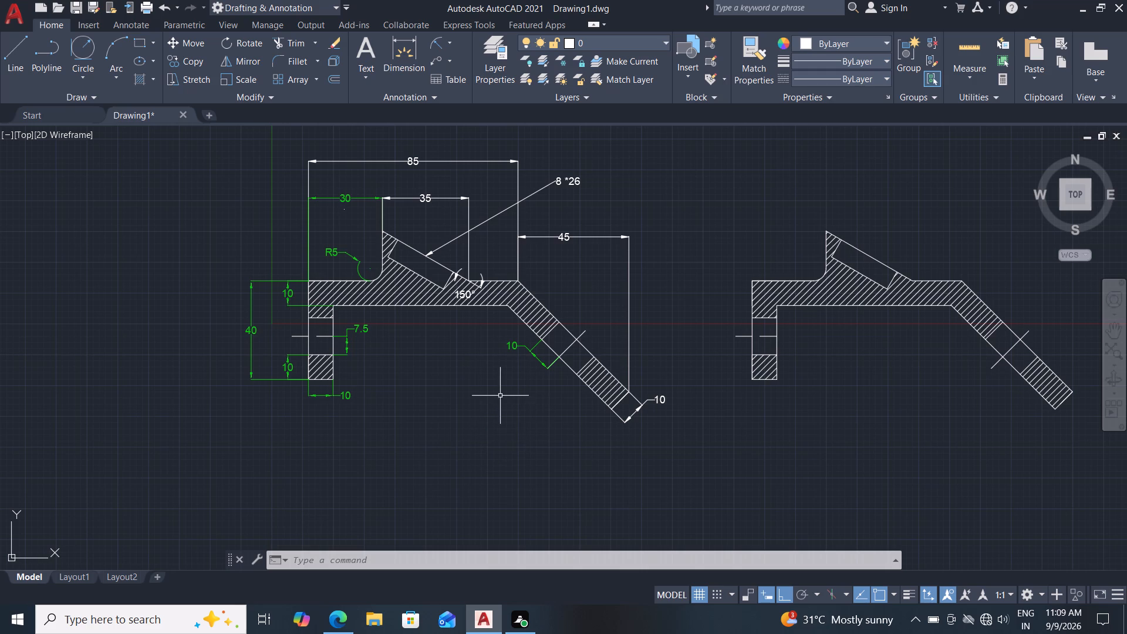
middle_click_drag(500, 396, 517, 394)
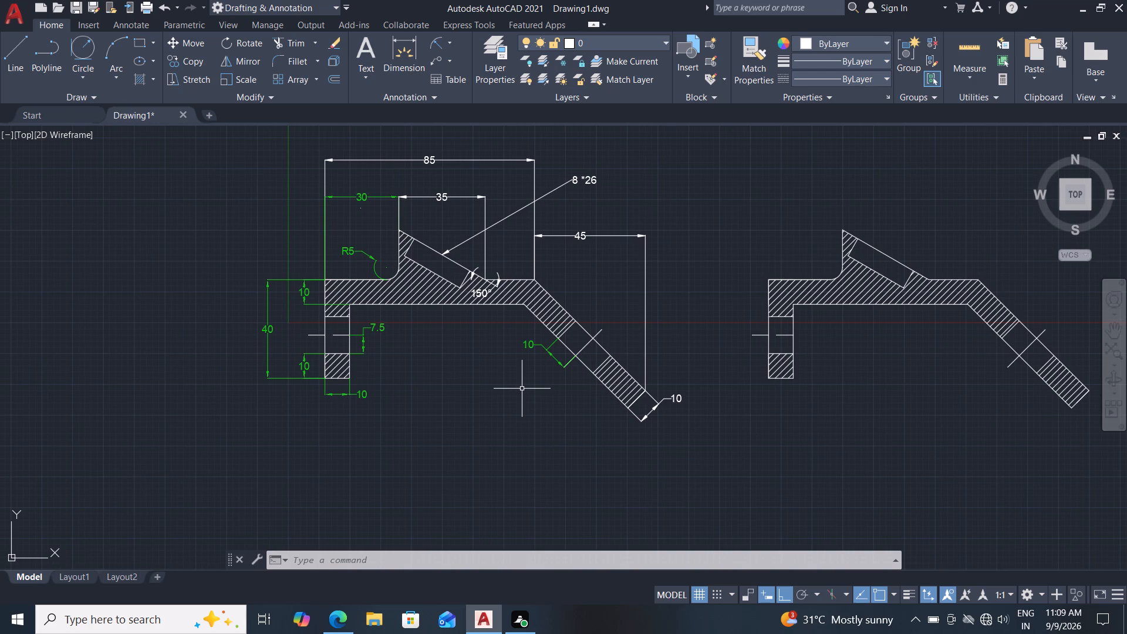
middle_click_drag(482, 393, 528, 410)
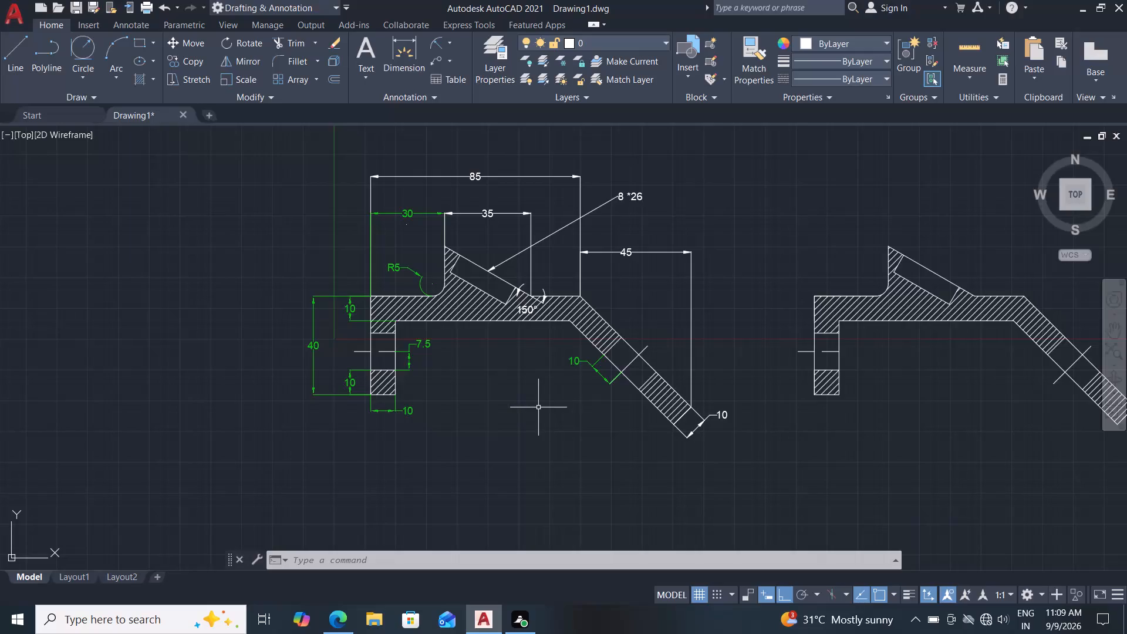
left_click(695, 430)
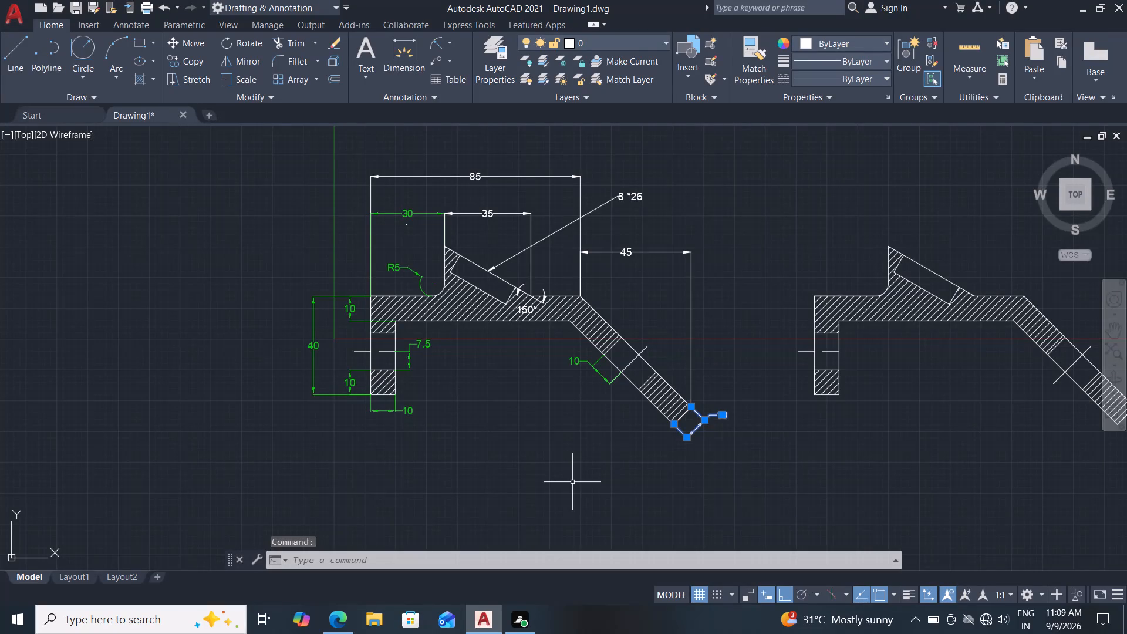
key("p")
key("r")
key("Return")
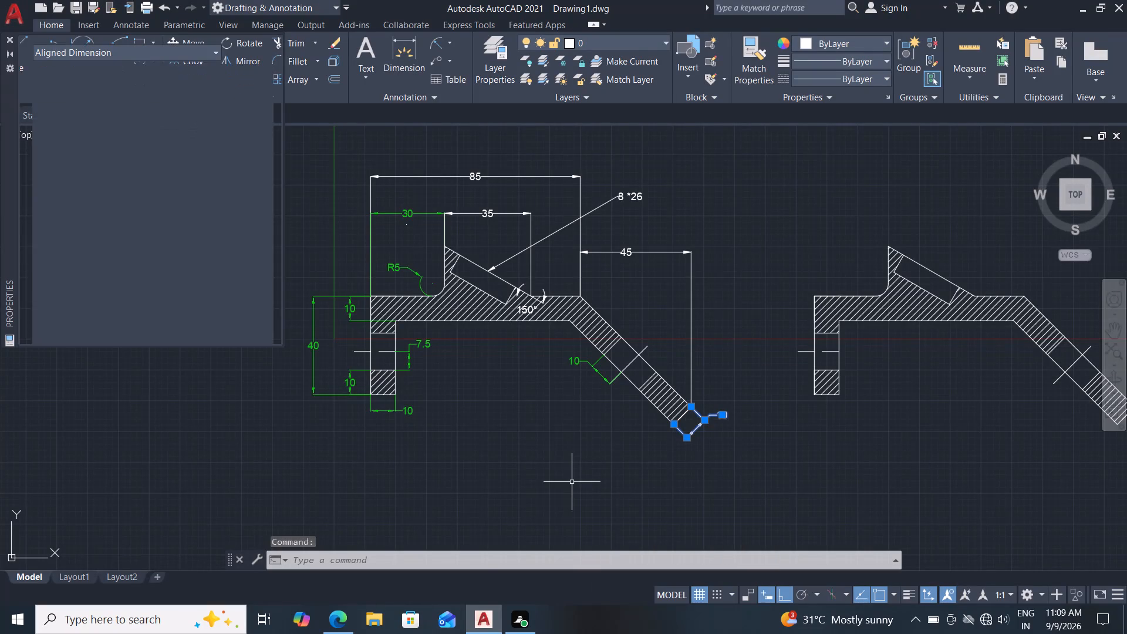
middle_click_drag(457, 417, 507, 418)
right_click(507, 418)
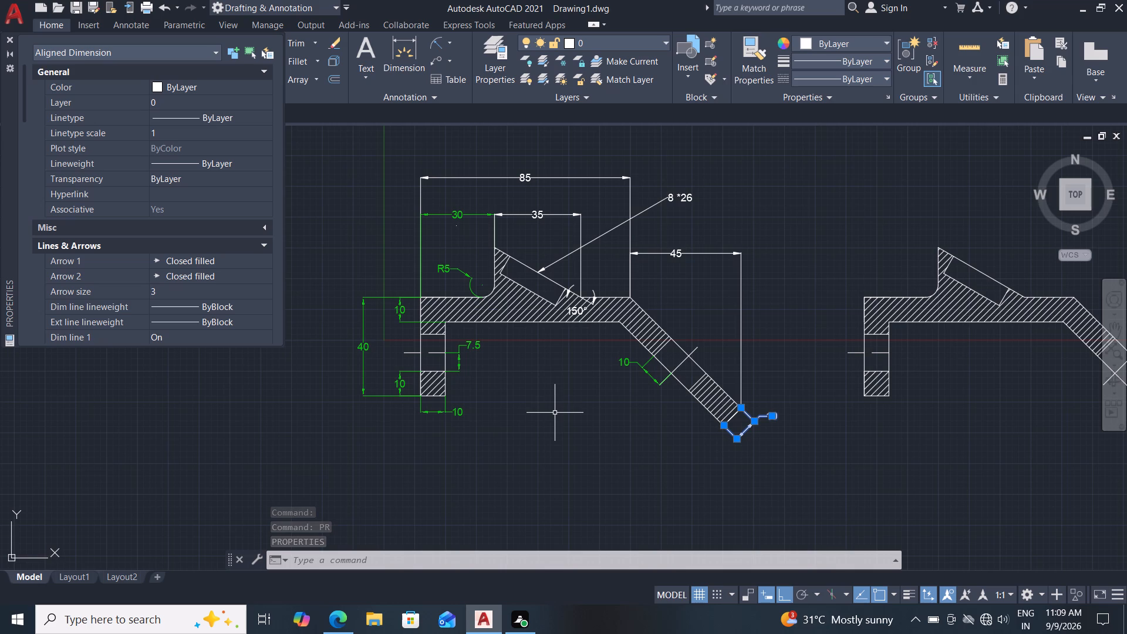
middle_click(518, 433)
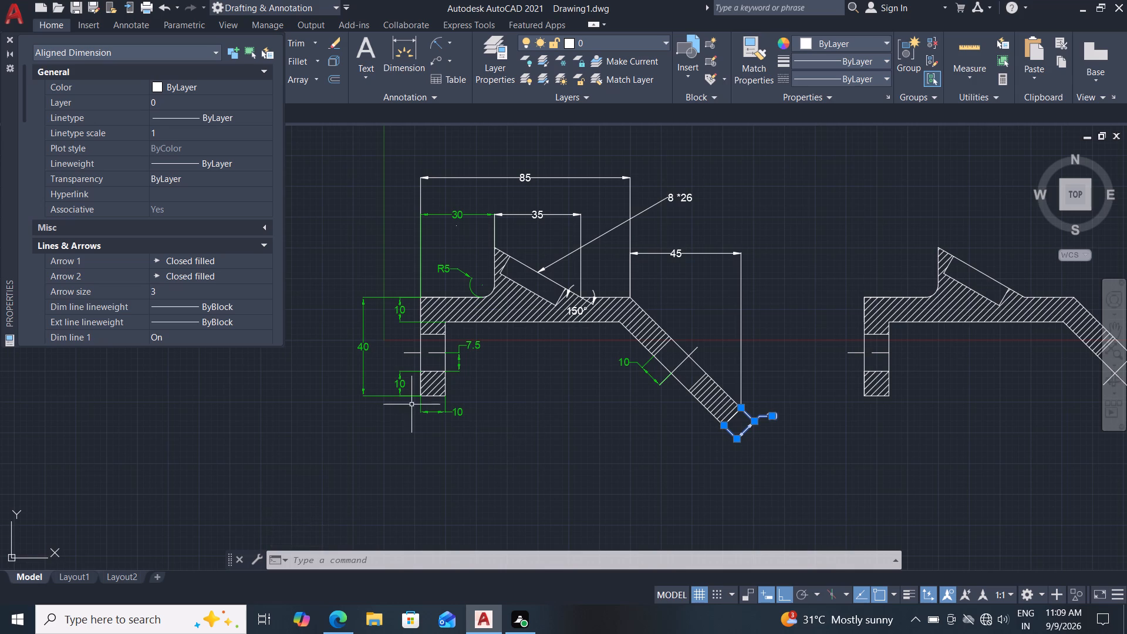
double_click(181, 89)
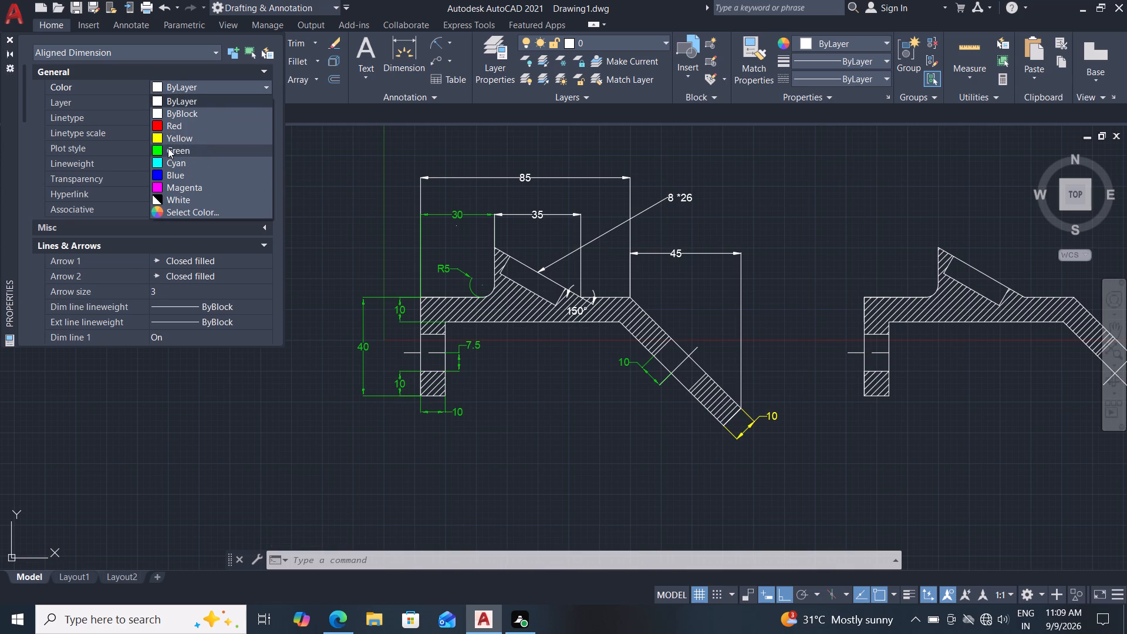
left_click(168, 148)
left_click(205, 175)
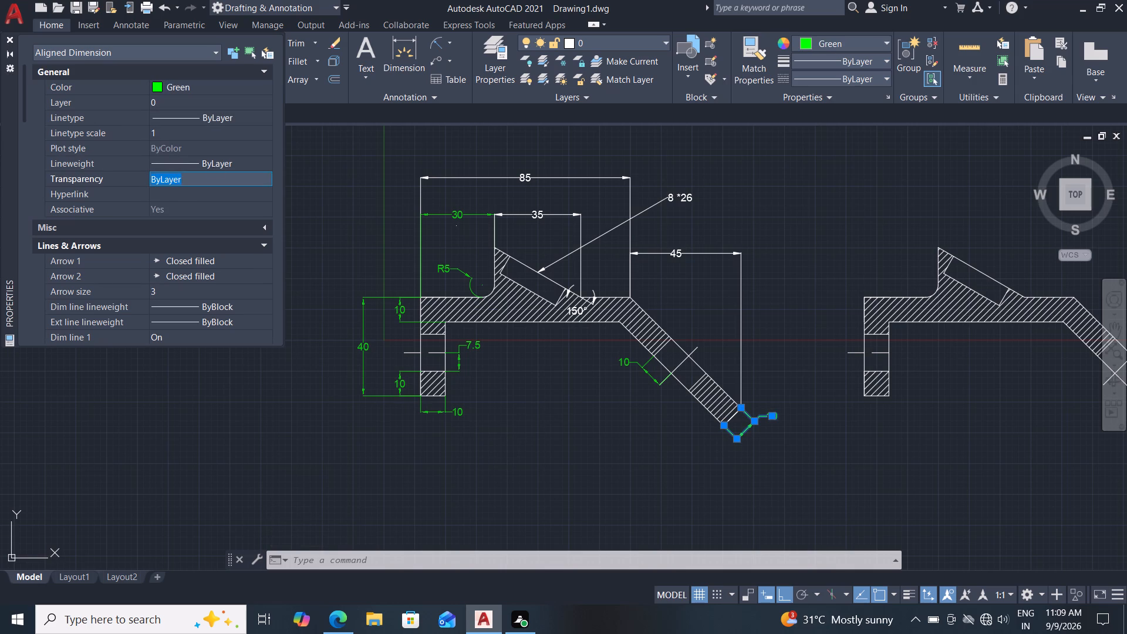
type("30")
key("Return")
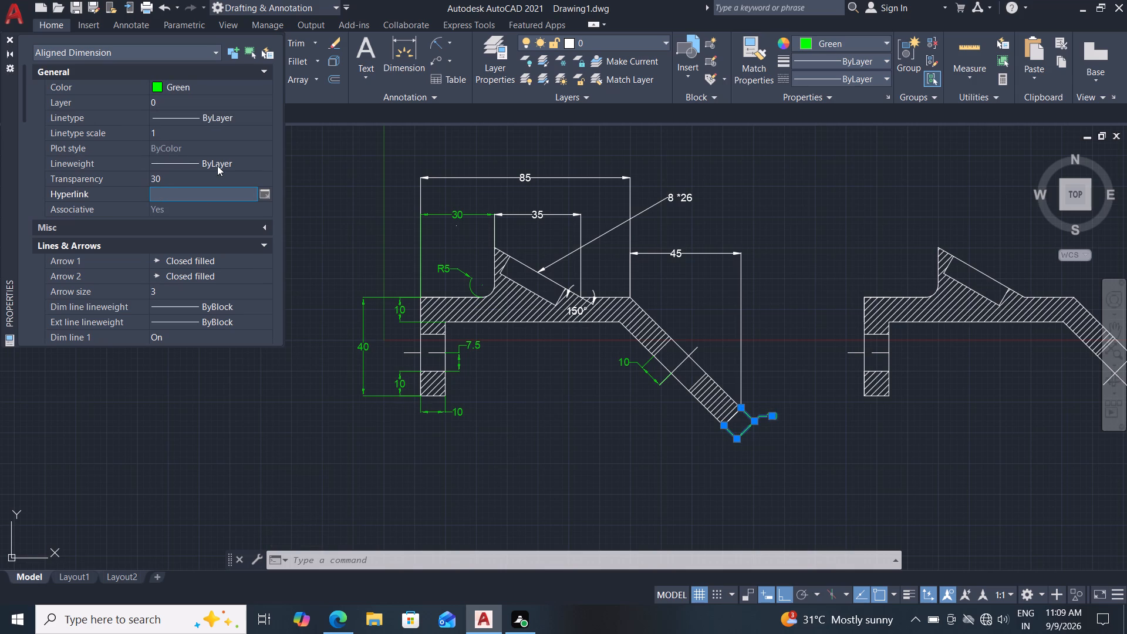
left_click(8, 38)
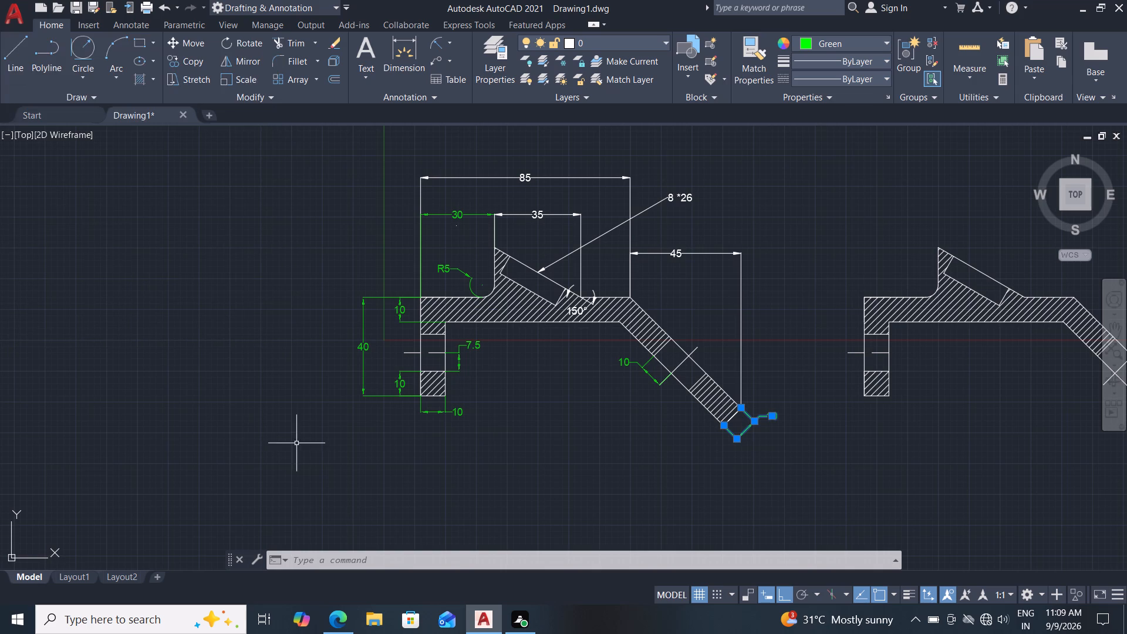
key("Escape")
key("Escape")
Change the 45 horizontal dimension above the original bracket's sloping arm to green with a transparency of 30.
middle_click_drag(553, 385, 519, 387)
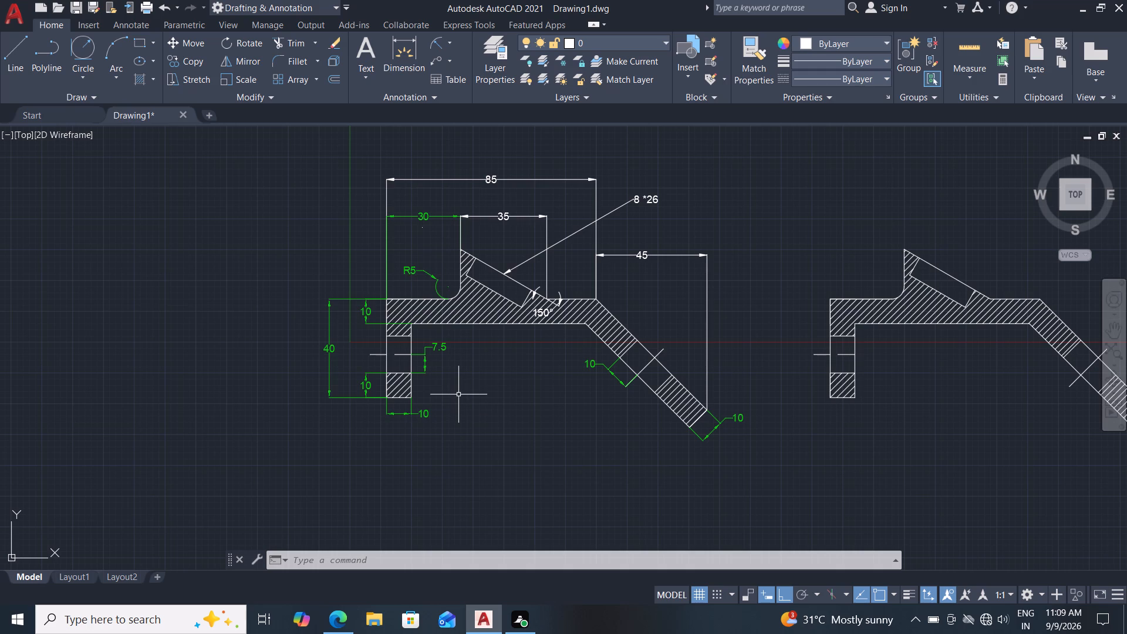
middle_click_drag(501, 386, 486, 387)
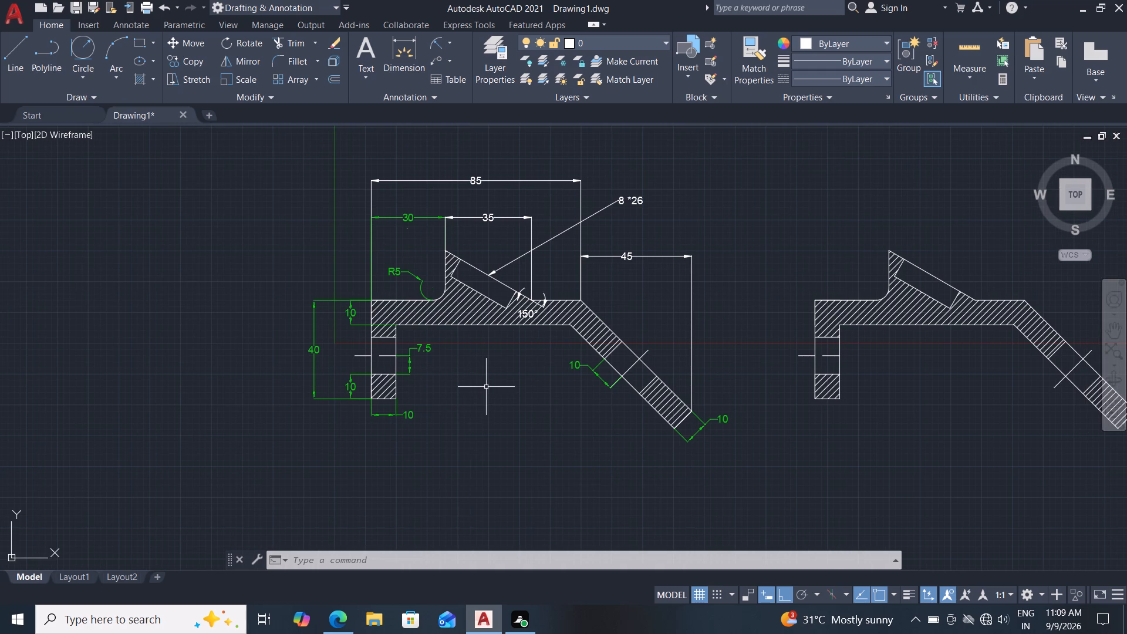
middle_click_drag(532, 380, 516, 385)
left_click(614, 263)
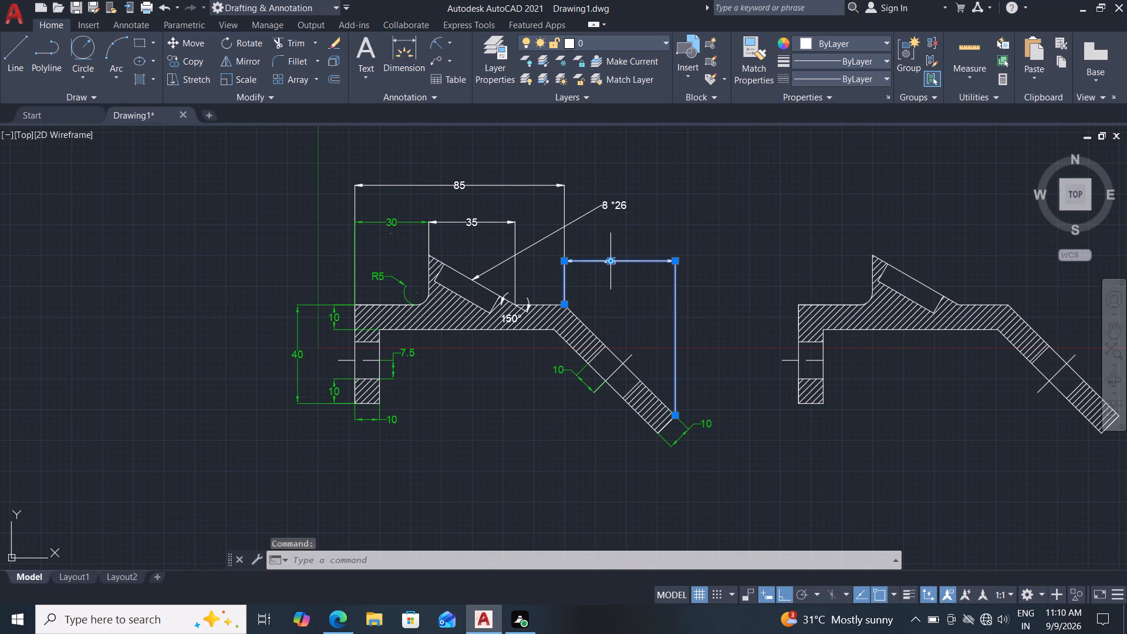
type("pr")
key("Return")
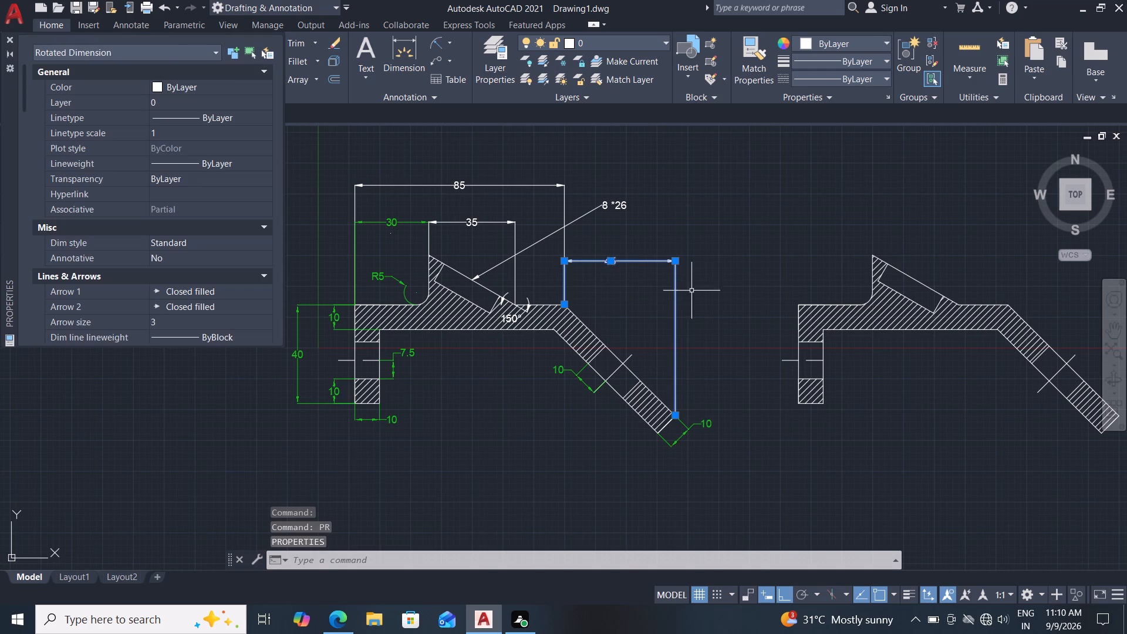
middle_click_drag(490, 411, 497, 412)
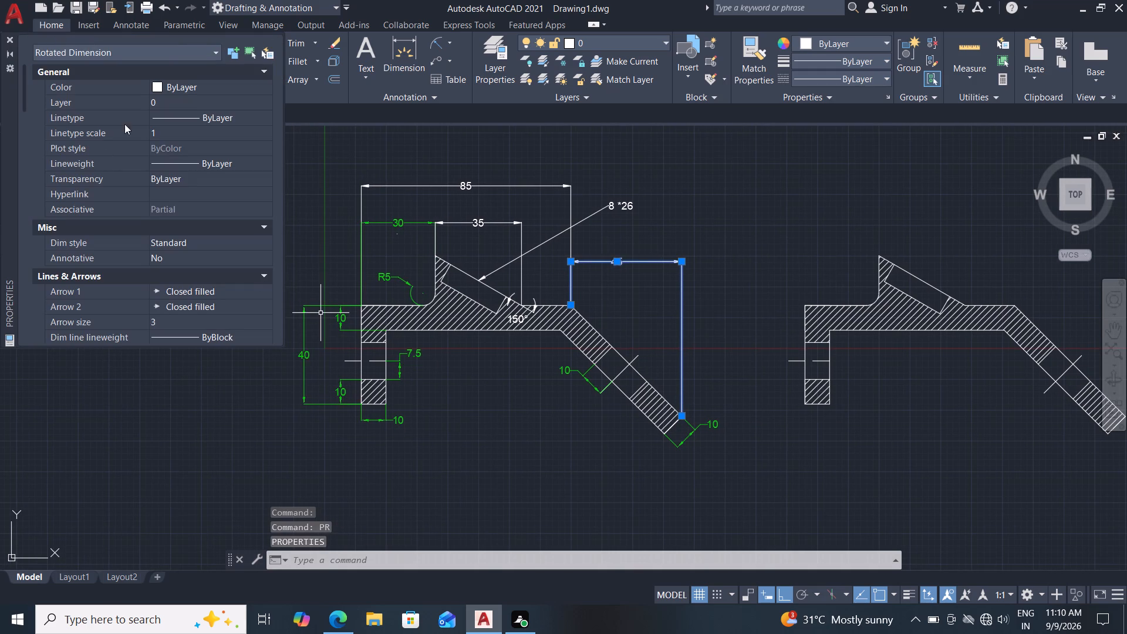
left_click(201, 80)
left_click(202, 81)
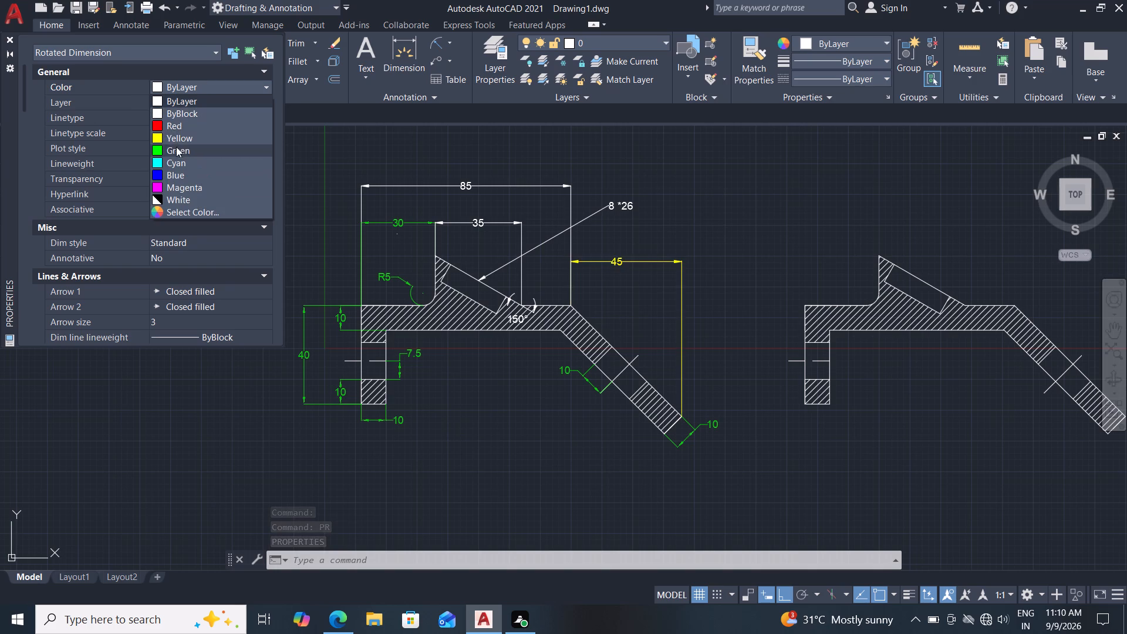
left_click(176, 151)
left_click(189, 173)
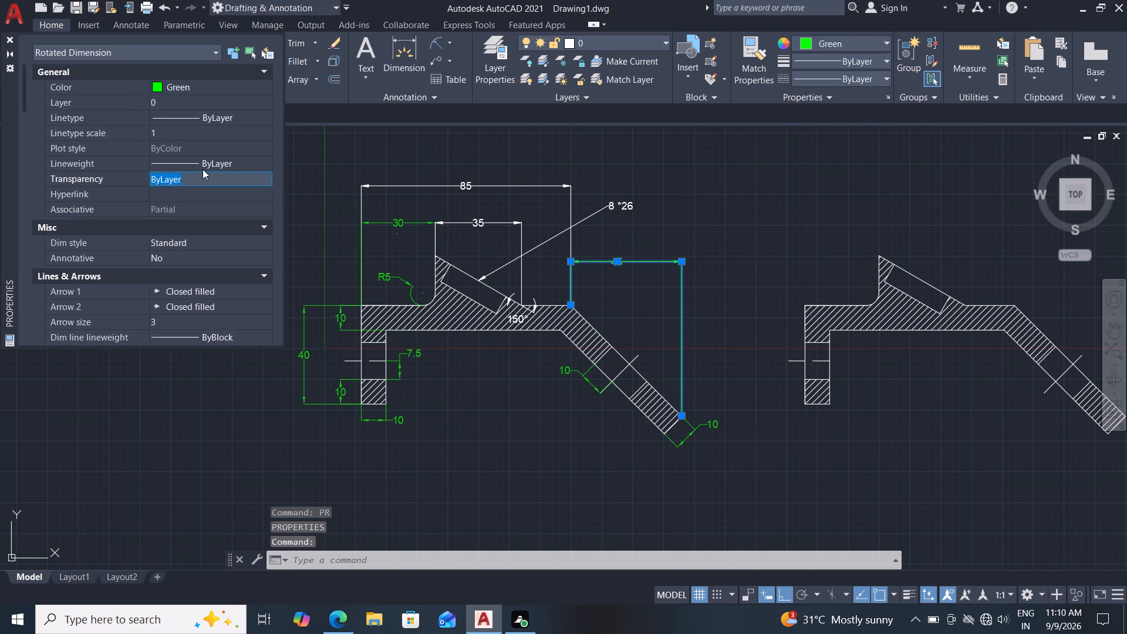
type("30")
key("Return")
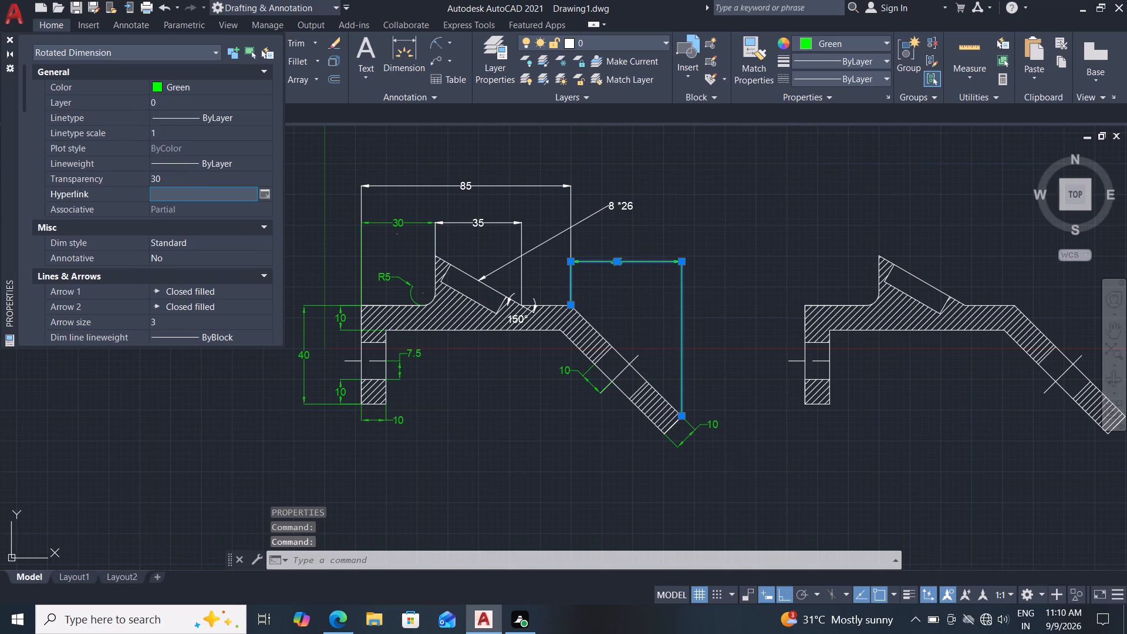
left_click(12, 38)
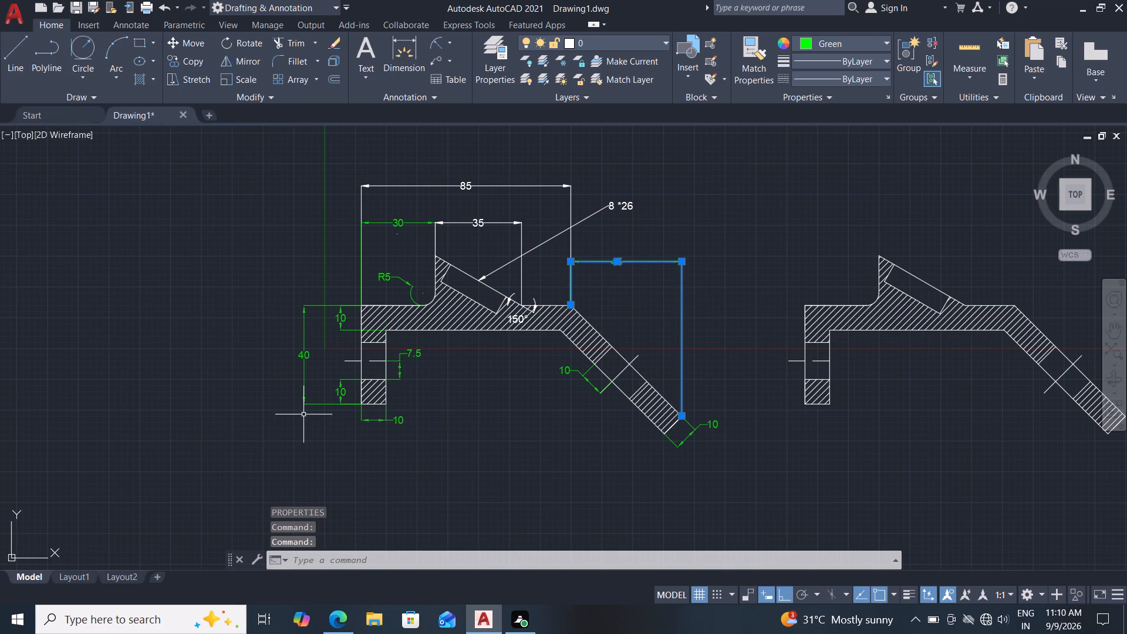
key("Escape")
key("Escape")
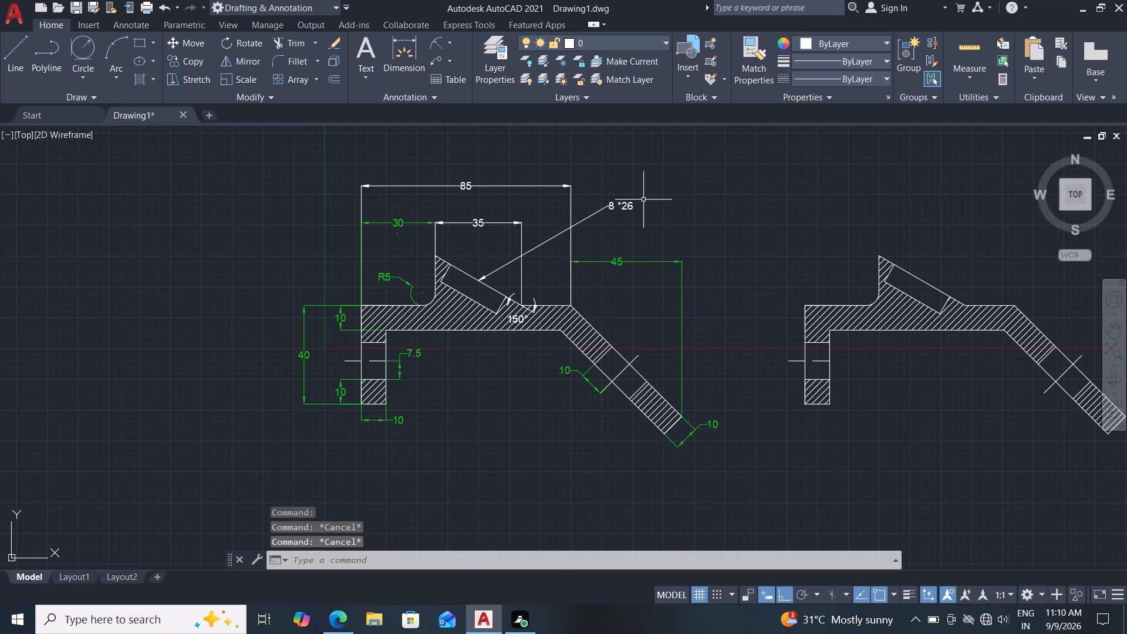
Change the 8 *26 multileader at the original bracket's inclined slot to green with a transparency of 30.
left_click(624, 208)
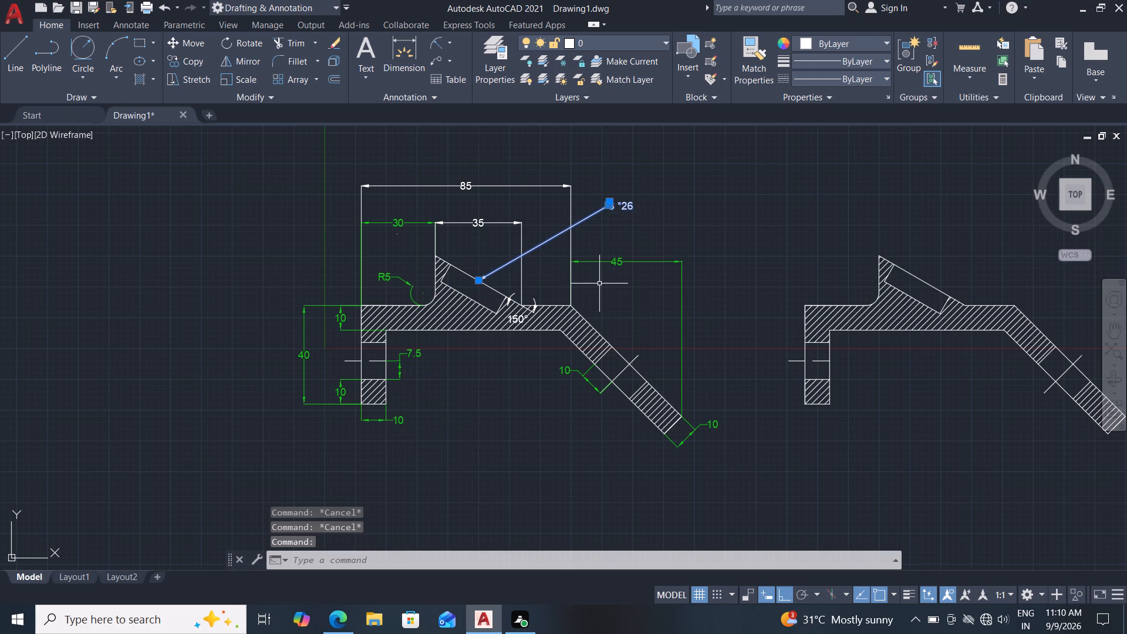
key("p")
key("r")
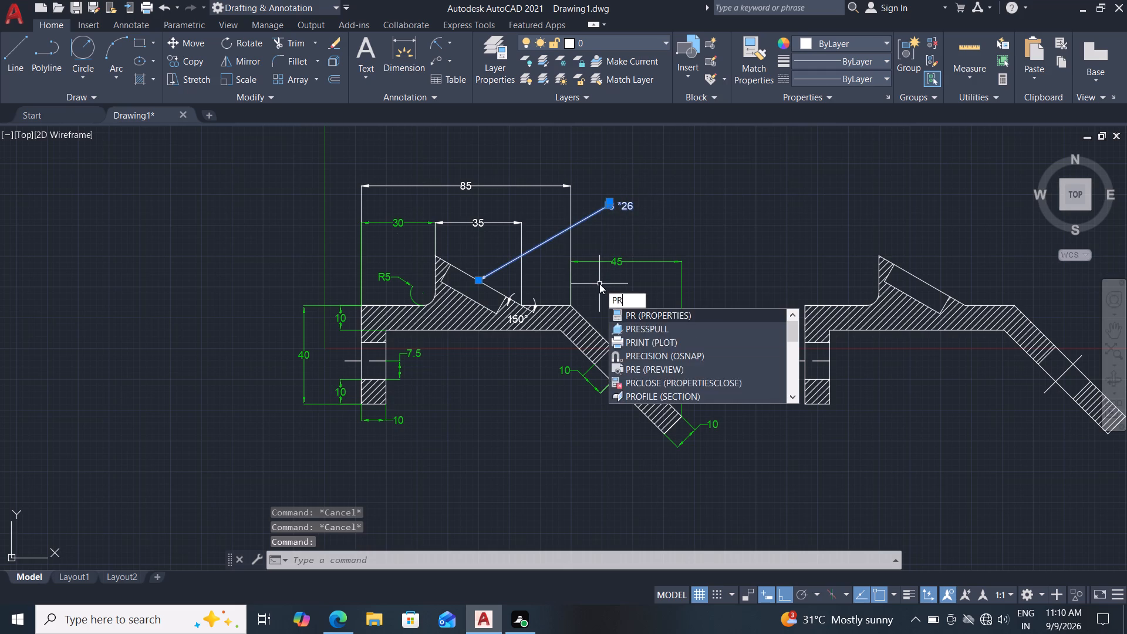
key("Return")
middle_click_drag(420, 405, 456, 402)
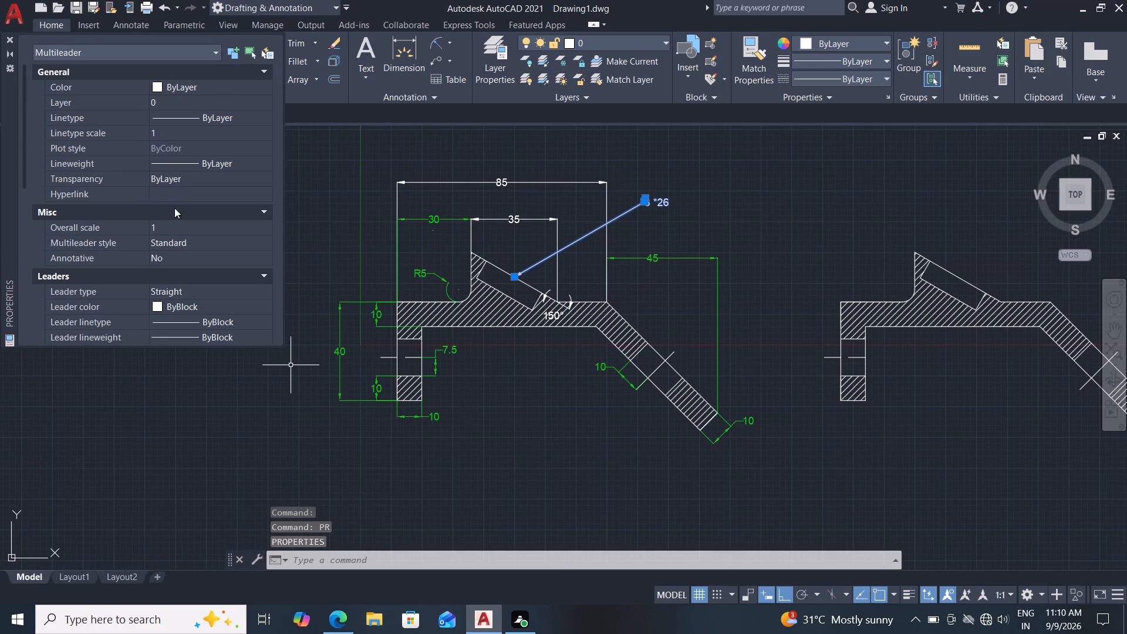
double_click(217, 83)
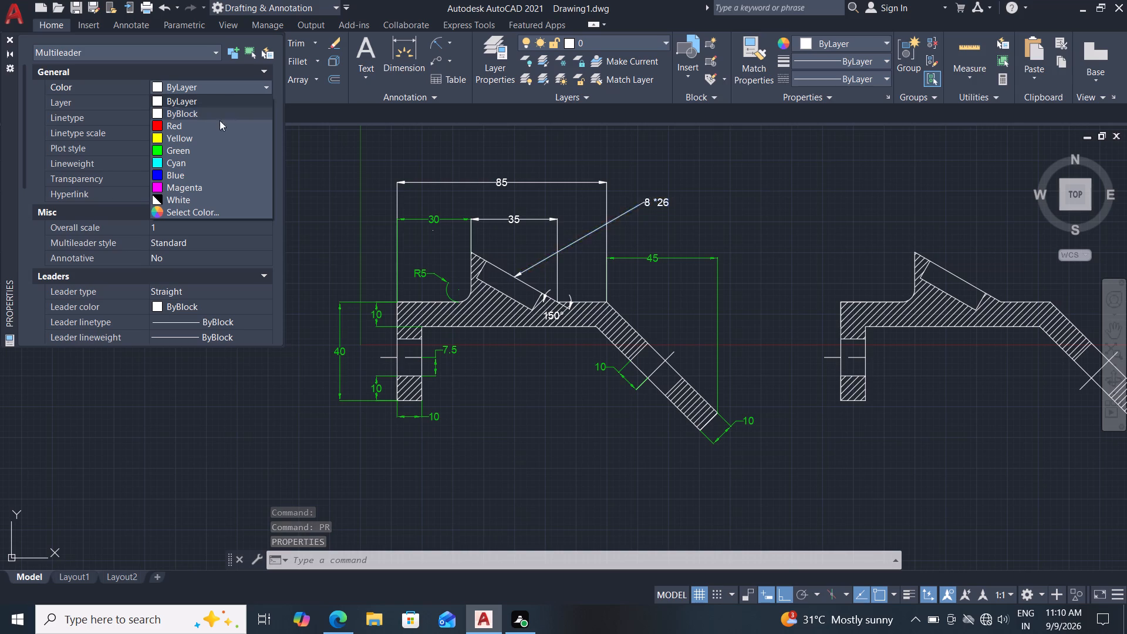
left_click(202, 154)
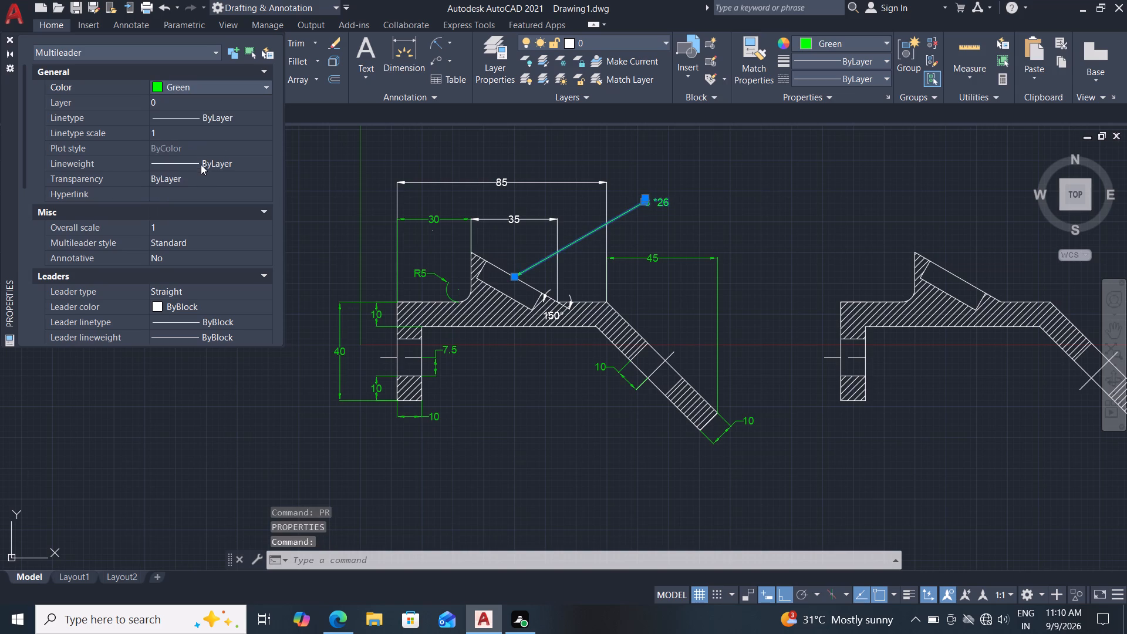
left_click(198, 171)
type("30")
key("Return")
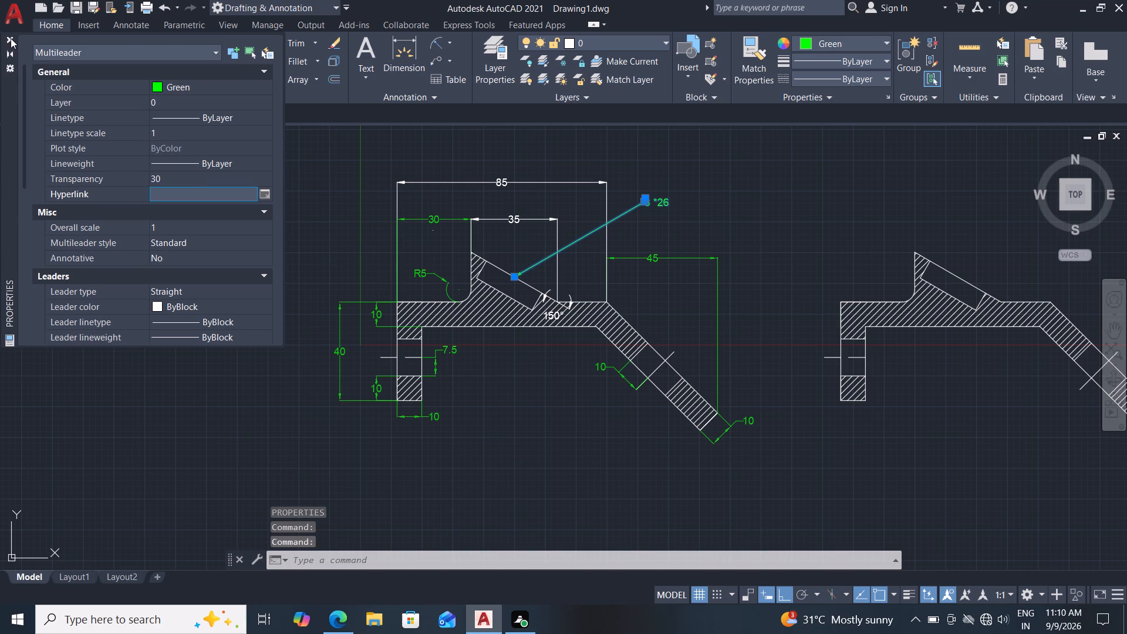
left_click(11, 38)
key("Escape")
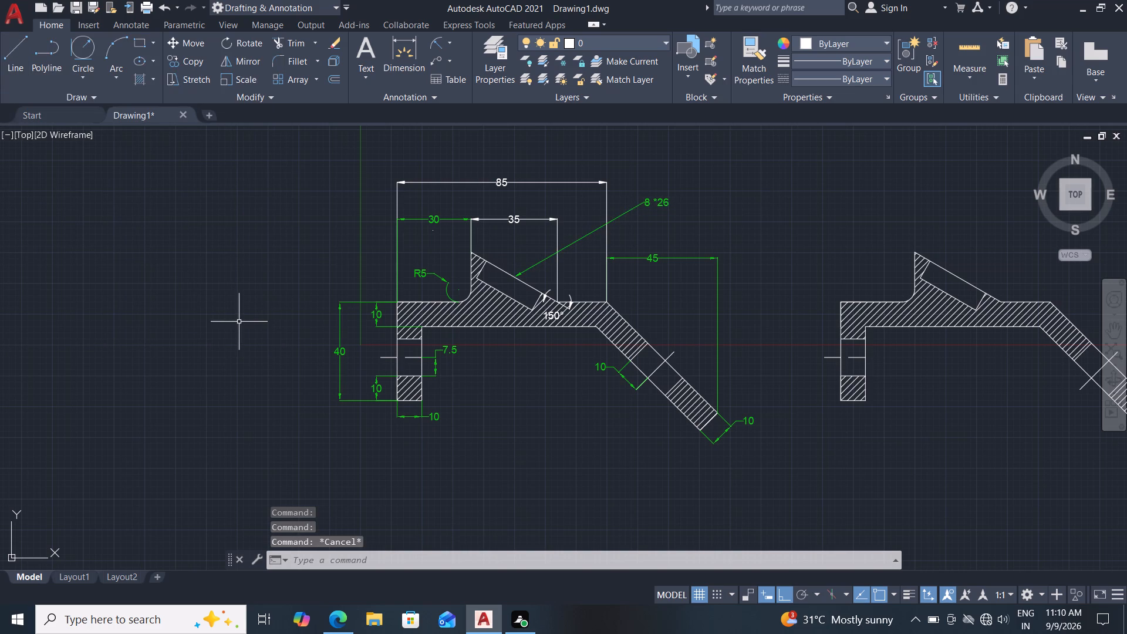
Change the 150° angular dimension at the foot of the original bracket's inclined edge to green with a transparency of 30.
left_click(561, 314)
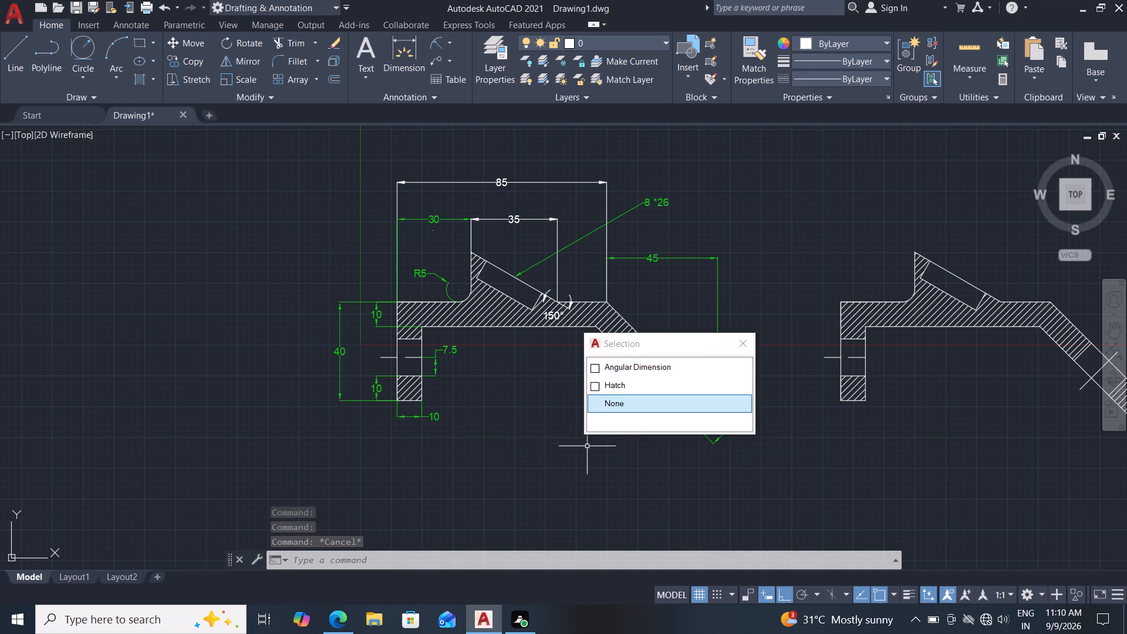
key("Escape")
scroll(554, 387, "up", 1)
middle_click_drag(565, 393, 575, 440)
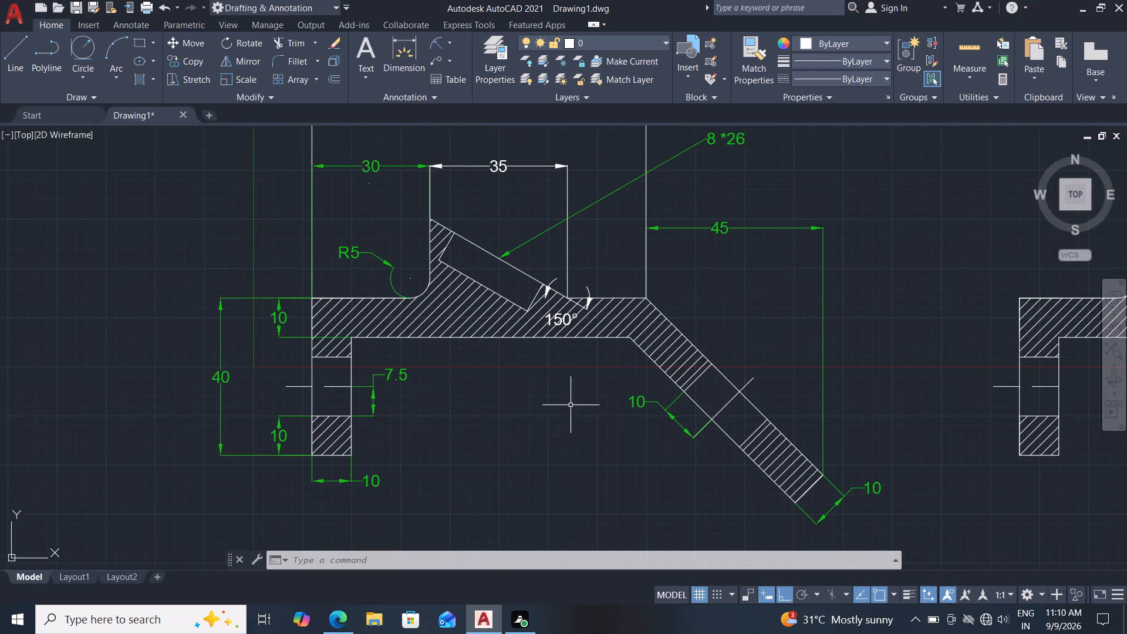
left_click(589, 290)
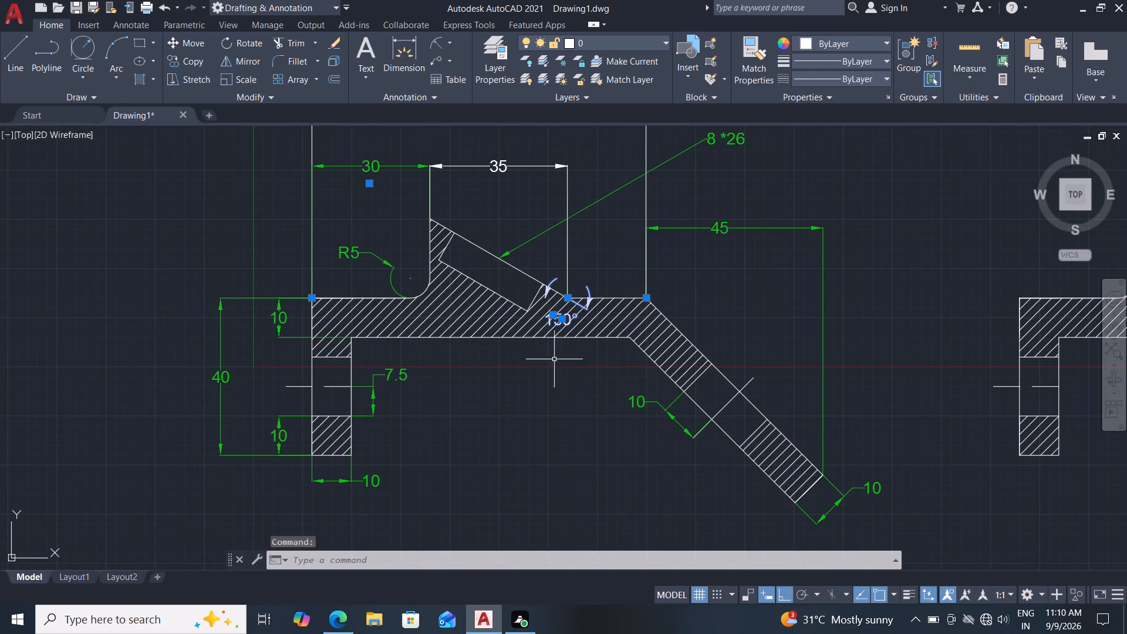
key("p")
key("r")
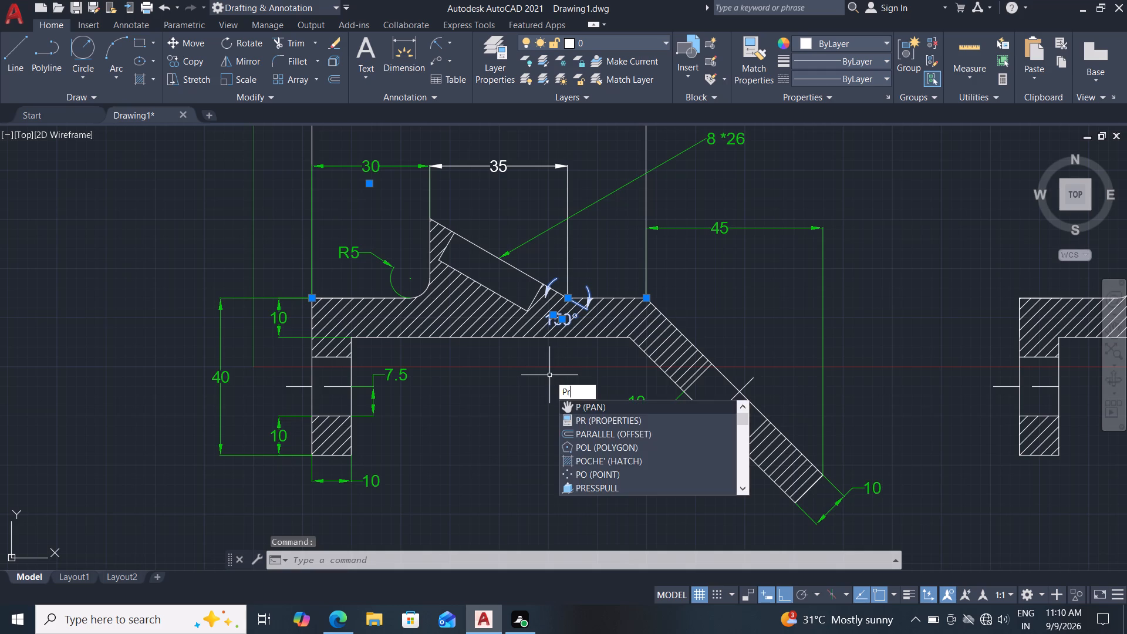
key("Return")
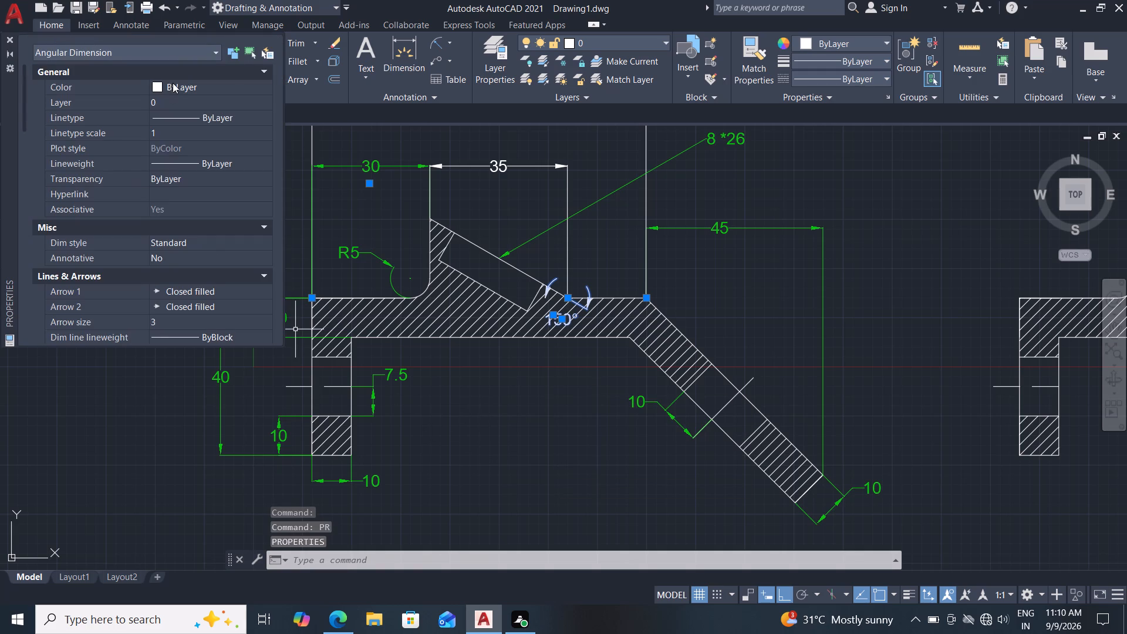
double_click(173, 83)
left_click(177, 151)
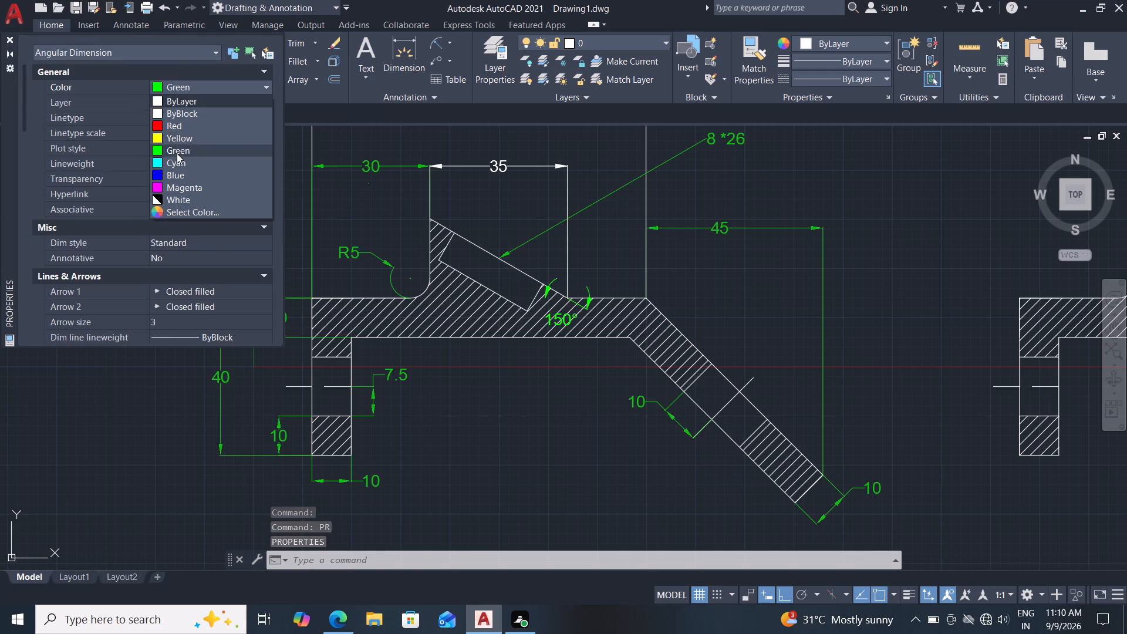
left_click(181, 180)
type("30")
key("Return")
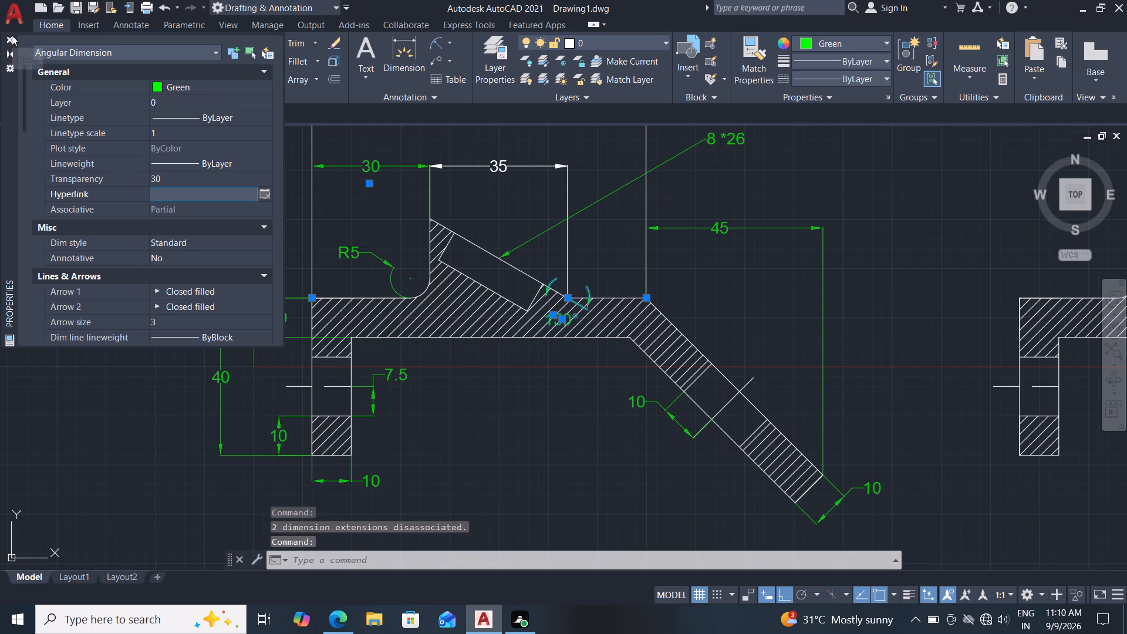
left_click(12, 35)
key("Escape")
key("Escape")
Change the 35 horizontal dimension above the original bracket's inclined slot to green with a transparency of 30.
scroll(457, 189, "down", 2)
scroll(496, 252, "up", 1)
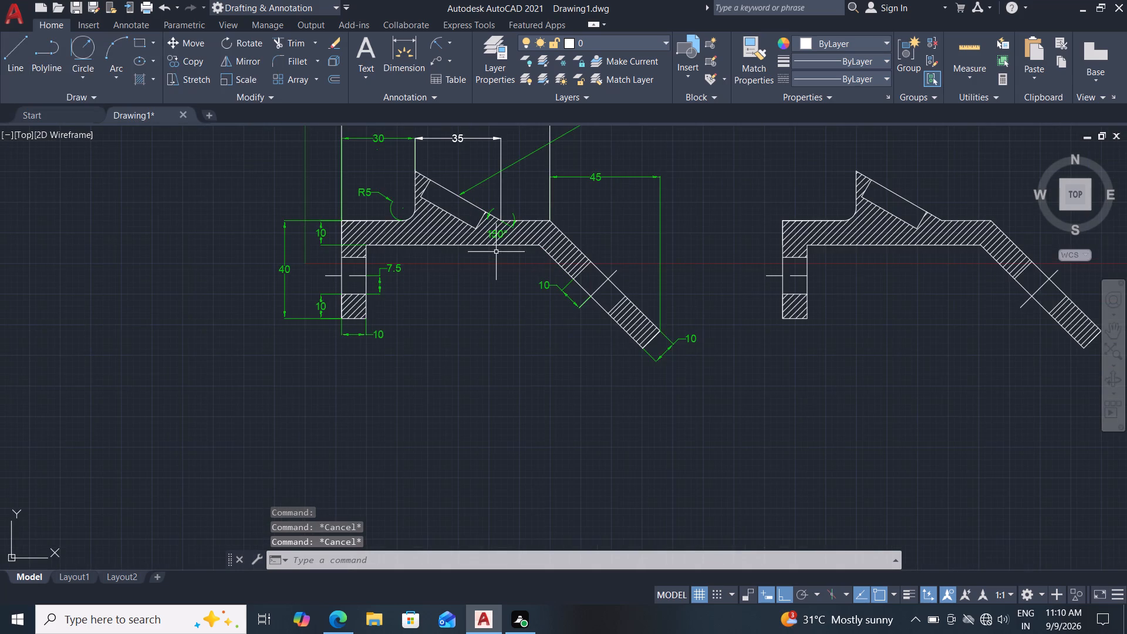
middle_click_drag(498, 258, 504, 322)
left_click(476, 202)
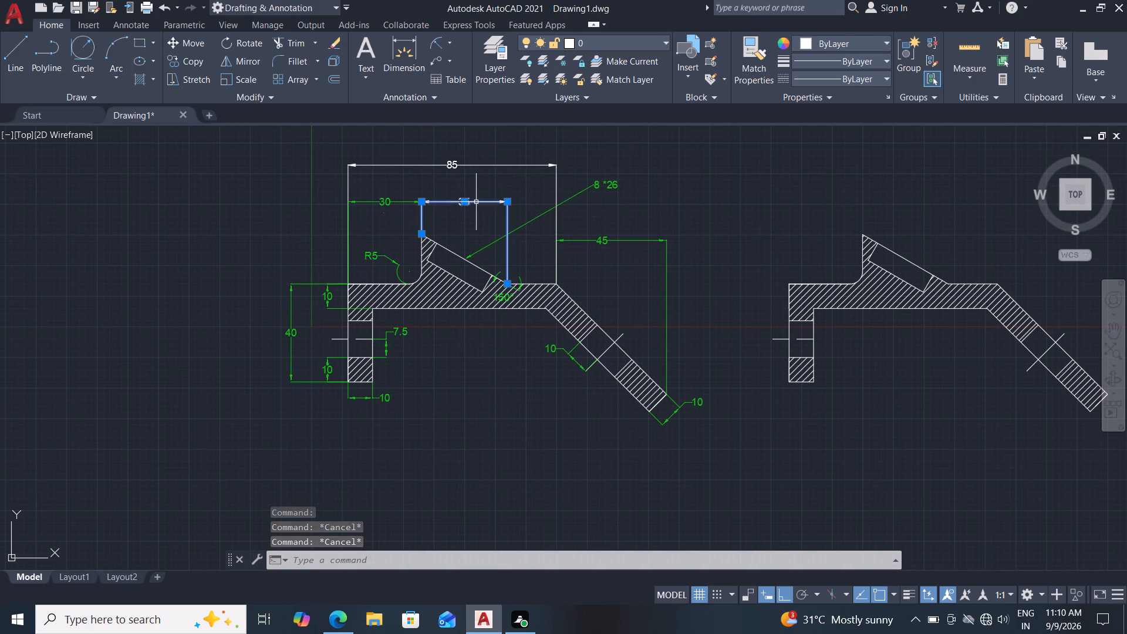
type("pr")
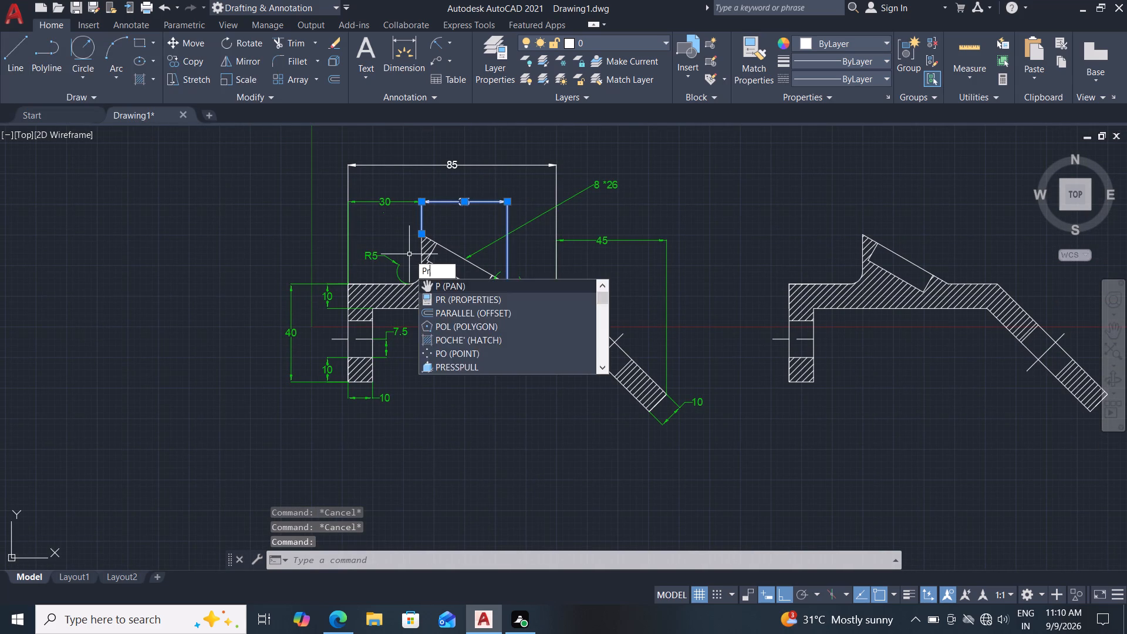
key("Return")
middle_click_drag(463, 228, 465, 231)
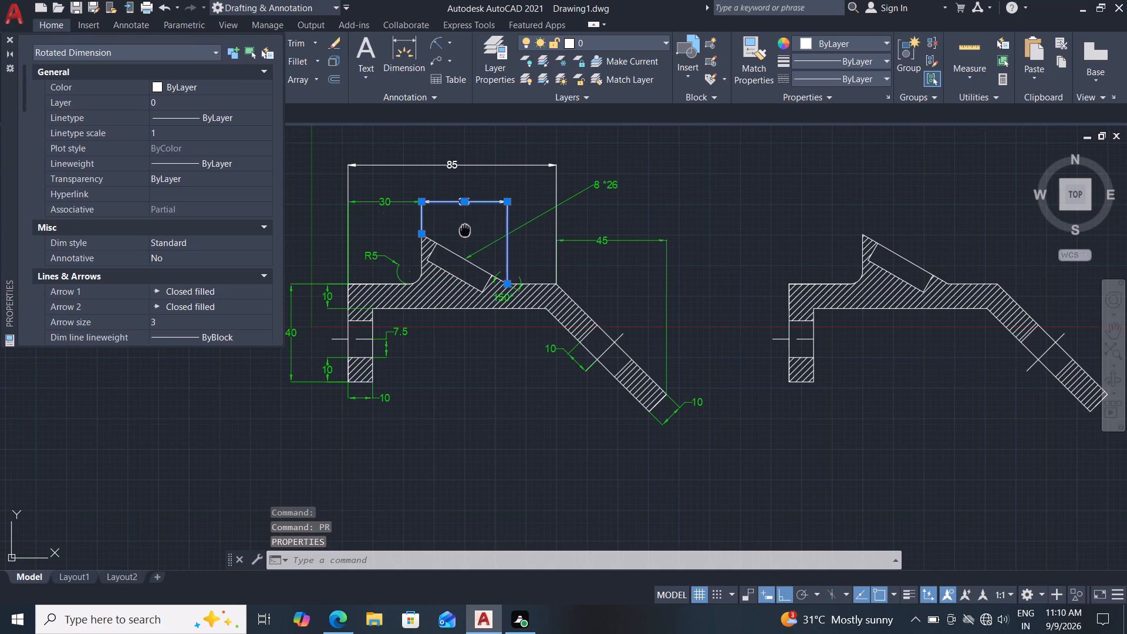
middle_click_drag(465, 231, 470, 255)
double_click(212, 84)
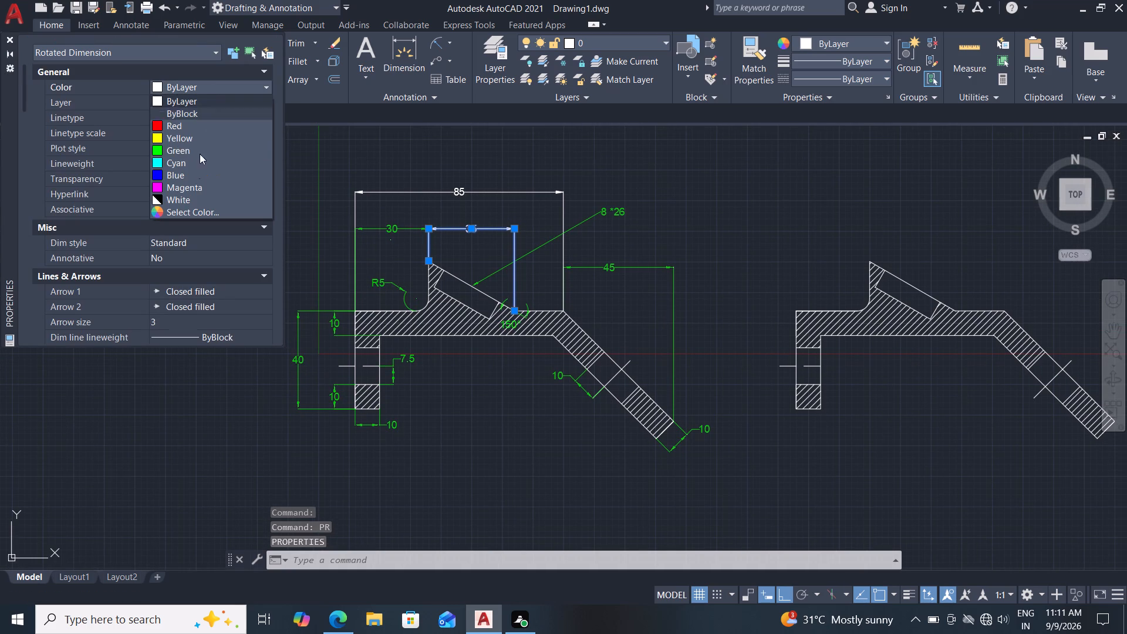
left_click(196, 154)
left_click(201, 180)
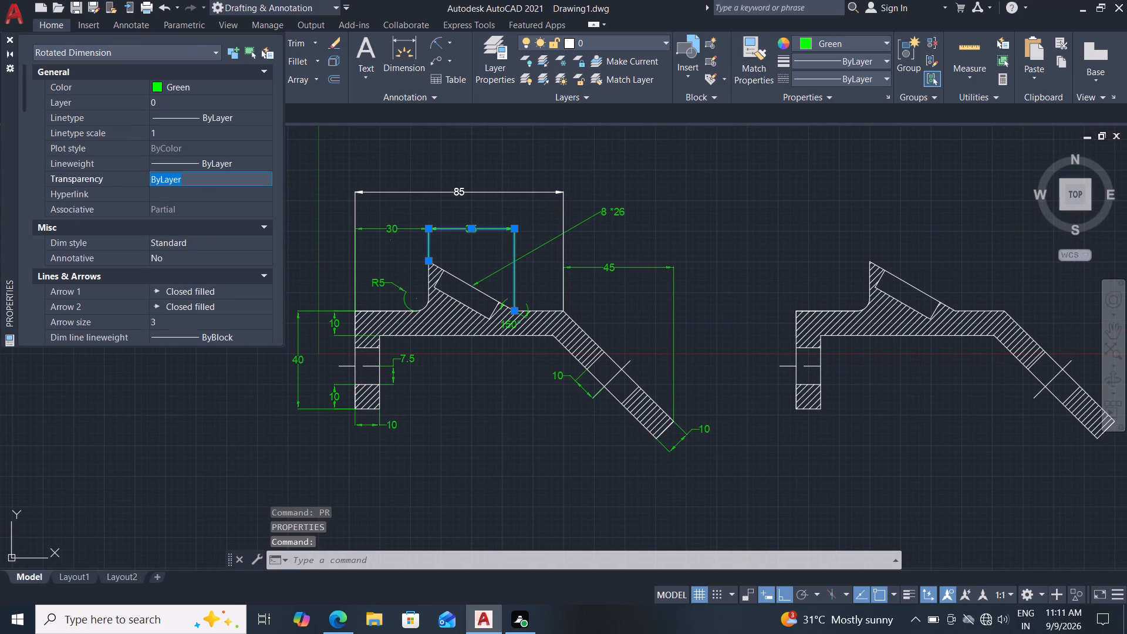
type("30")
key("Return")
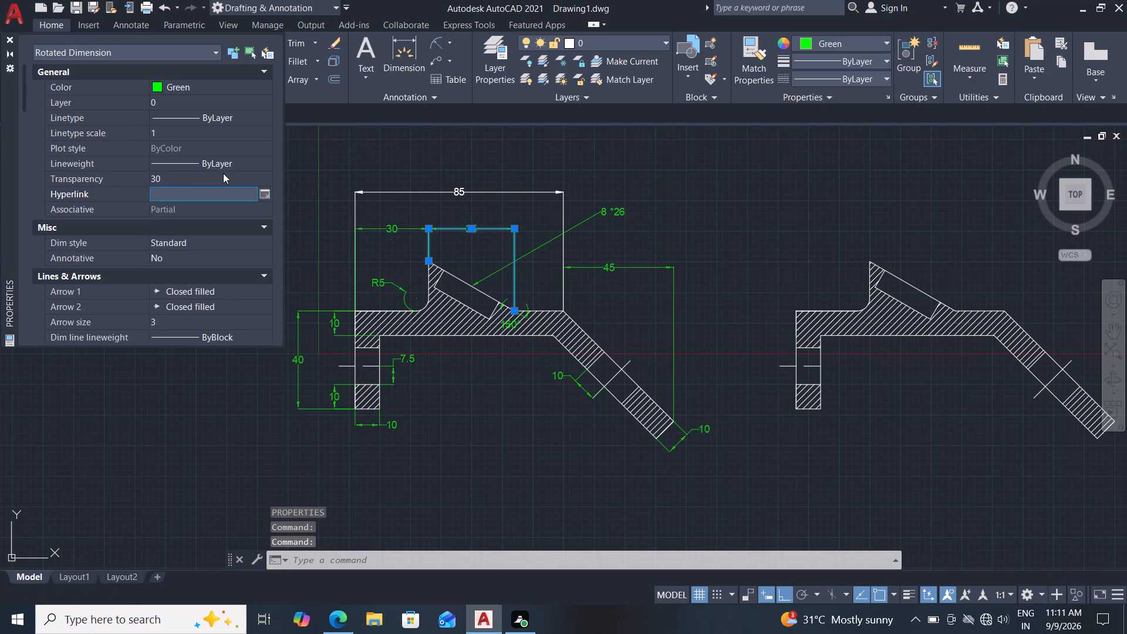
left_click(7, 37)
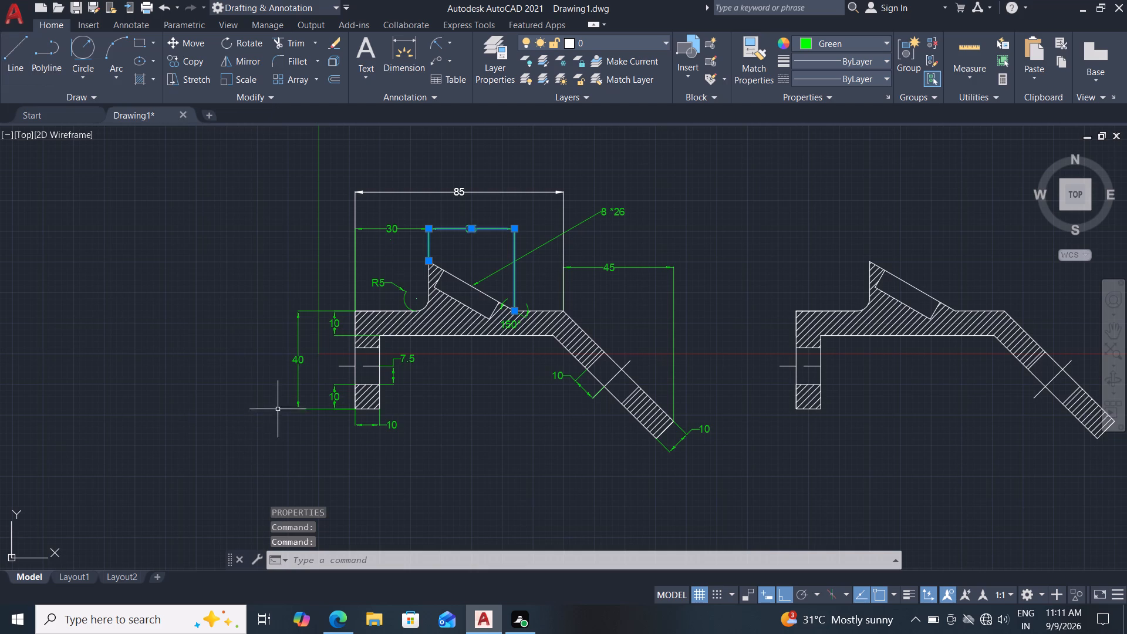
key("Escape")
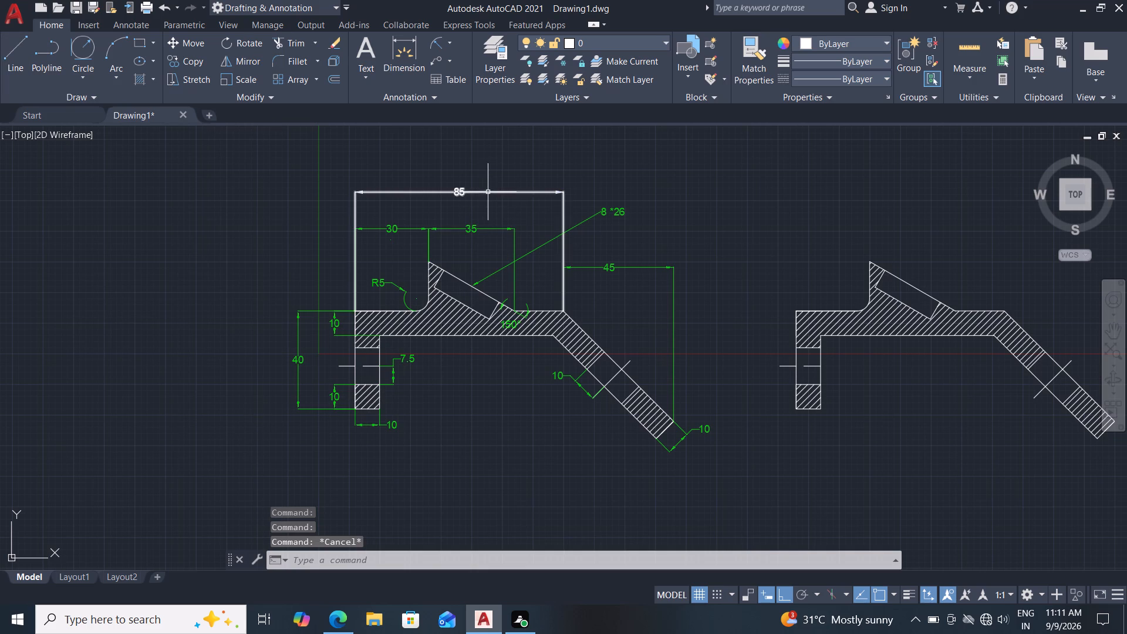
Change the 85 horizontal dimension above the original bracket to green with a transparency of 30.
left_click(488, 192)
type("pr")
key("Return")
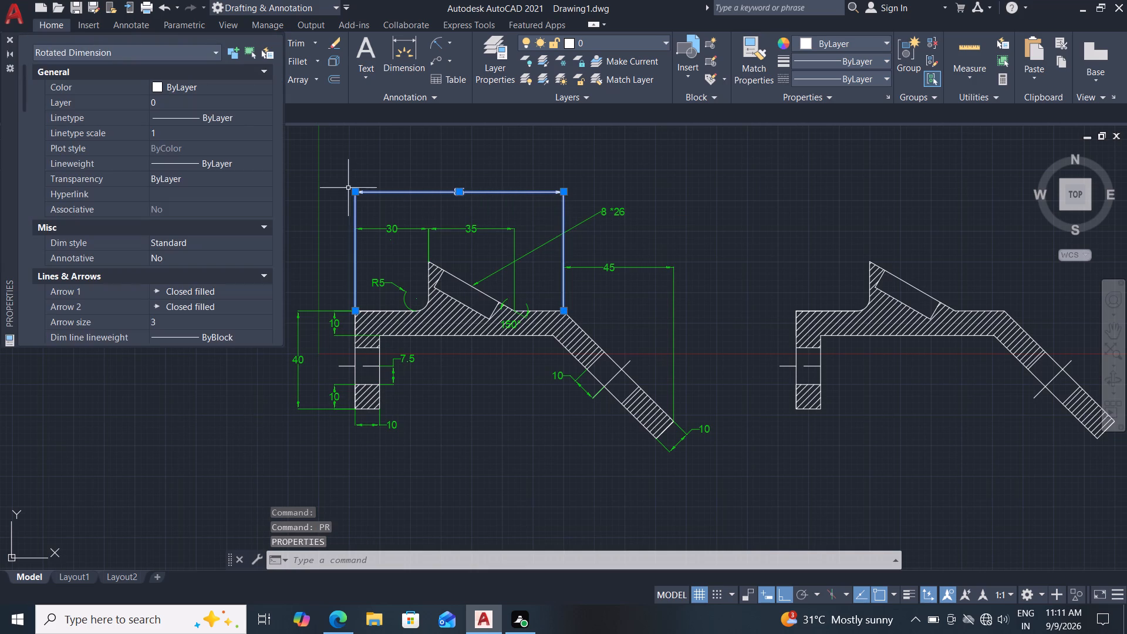
left_click(215, 80)
left_click(215, 80)
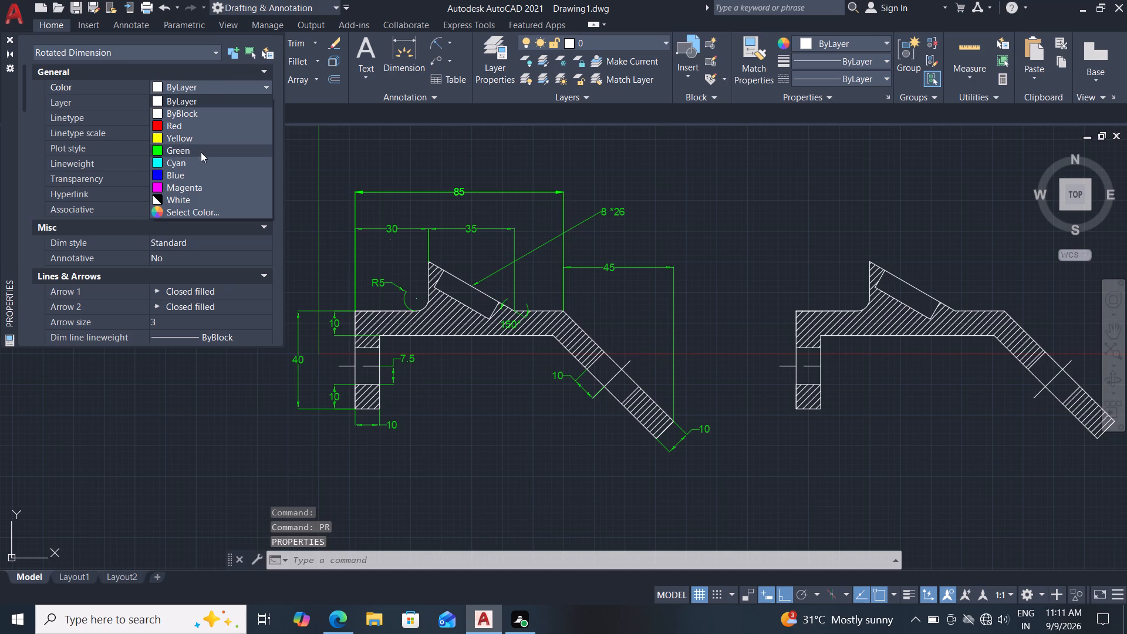
left_click(201, 152)
left_click(201, 173)
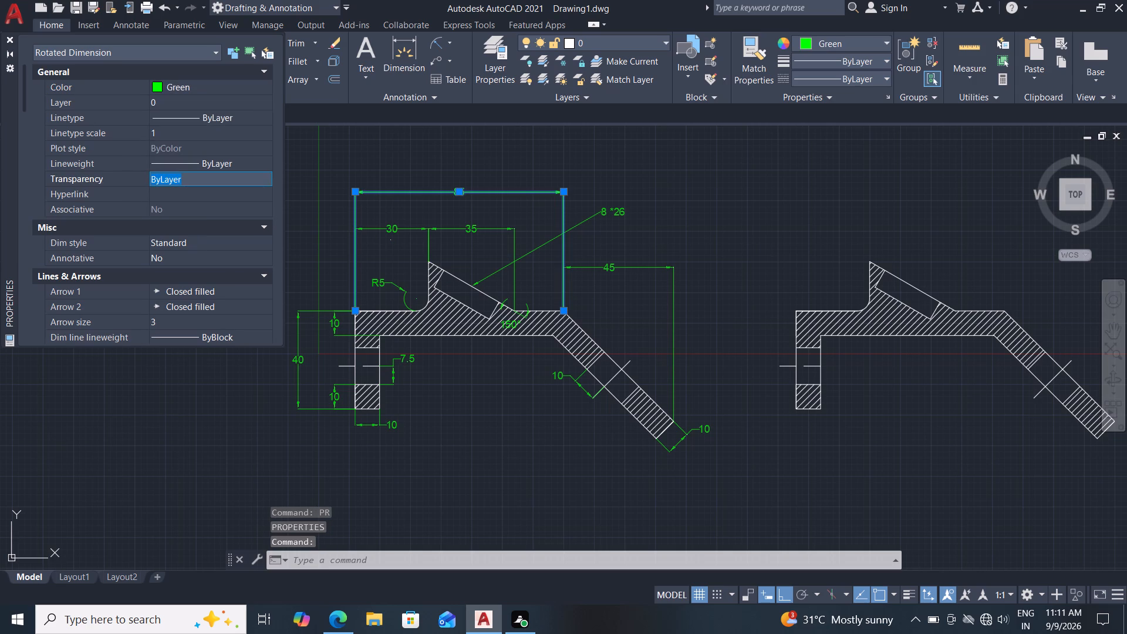
type("30")
key("Return")
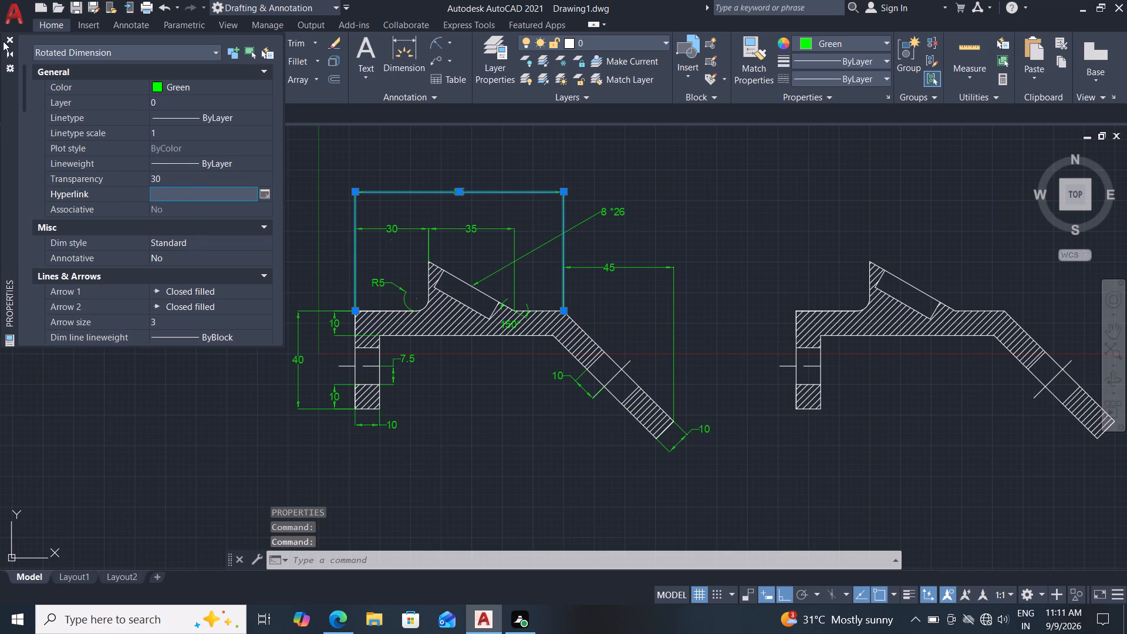
left_click(8, 38)
key("Escape")
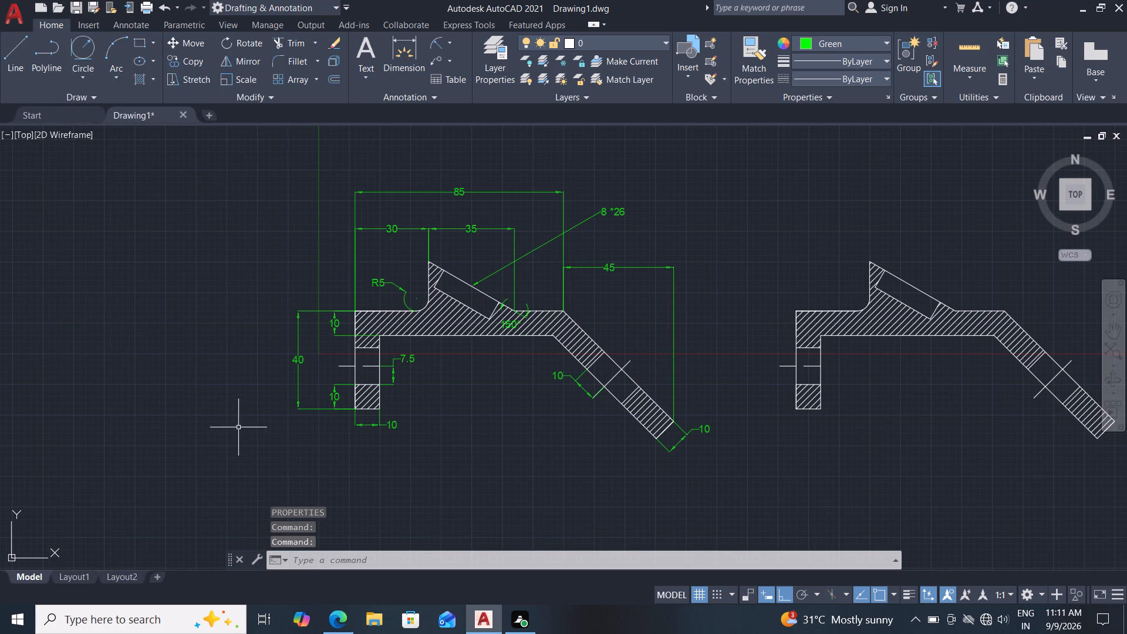
key("Escape")
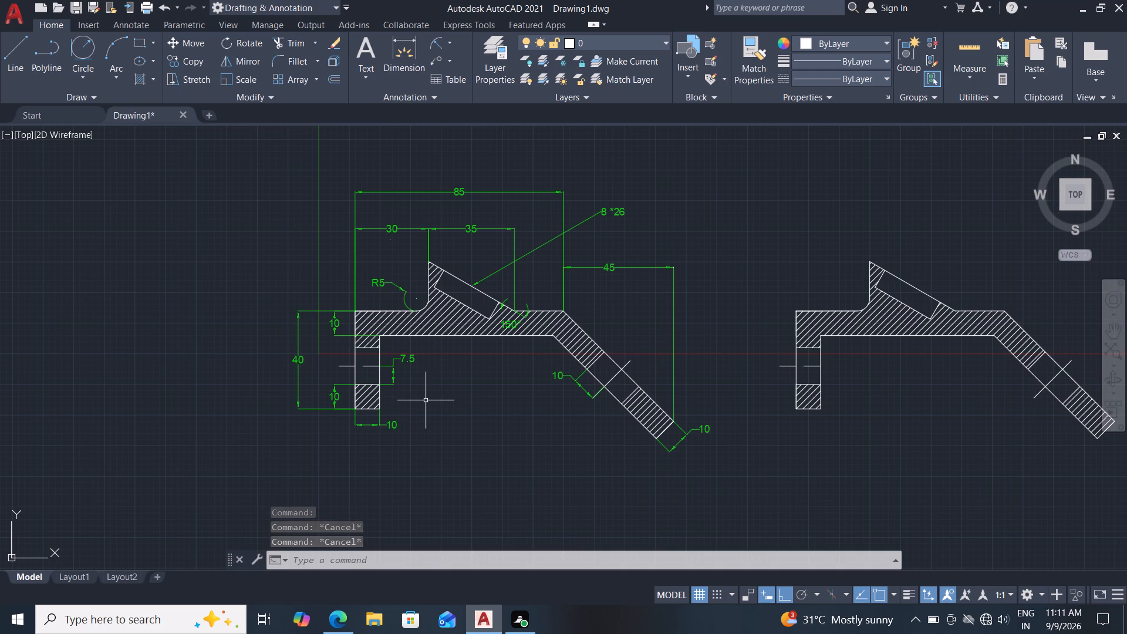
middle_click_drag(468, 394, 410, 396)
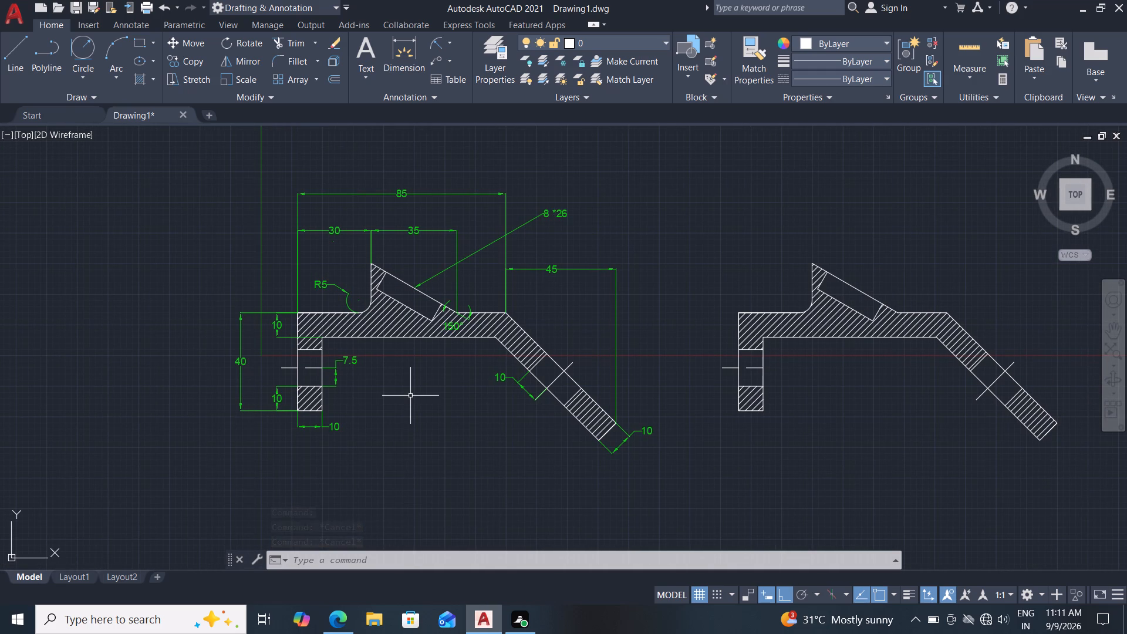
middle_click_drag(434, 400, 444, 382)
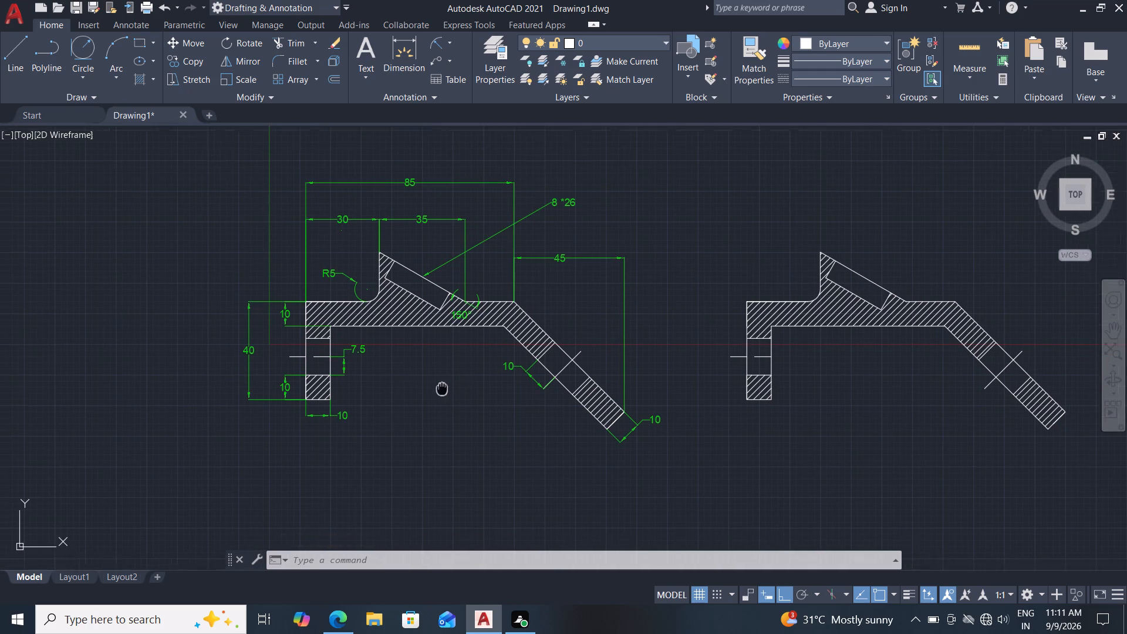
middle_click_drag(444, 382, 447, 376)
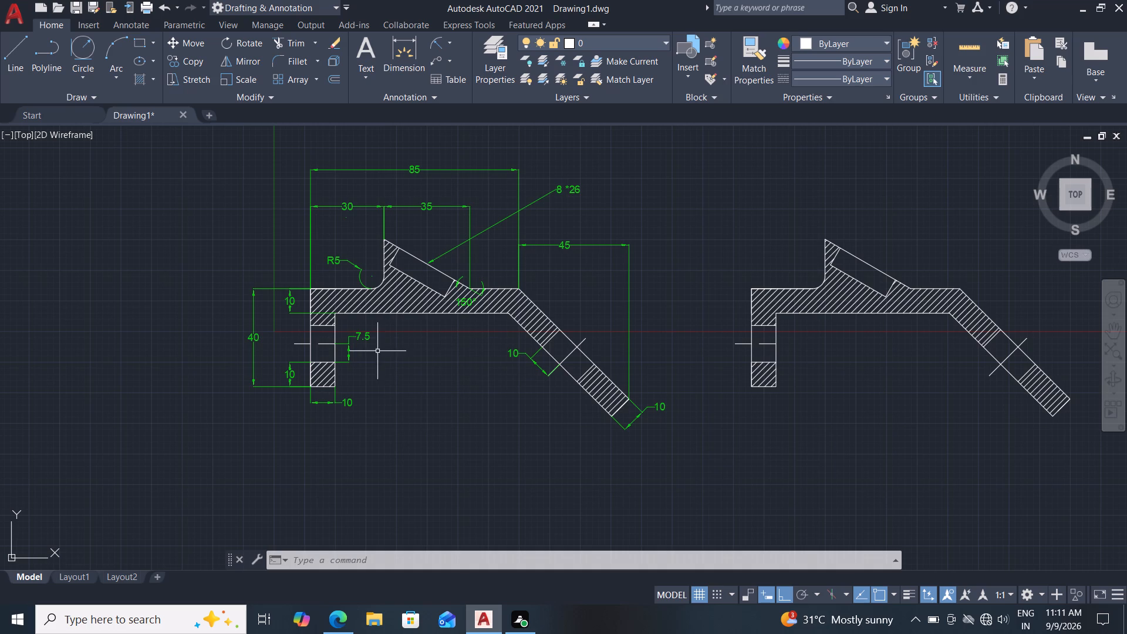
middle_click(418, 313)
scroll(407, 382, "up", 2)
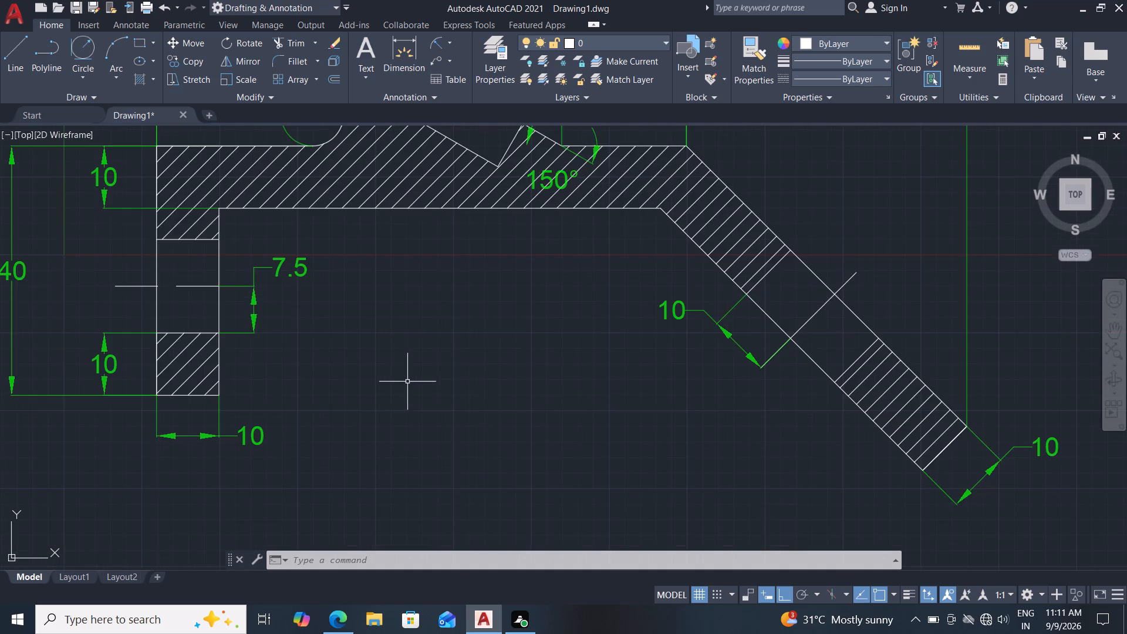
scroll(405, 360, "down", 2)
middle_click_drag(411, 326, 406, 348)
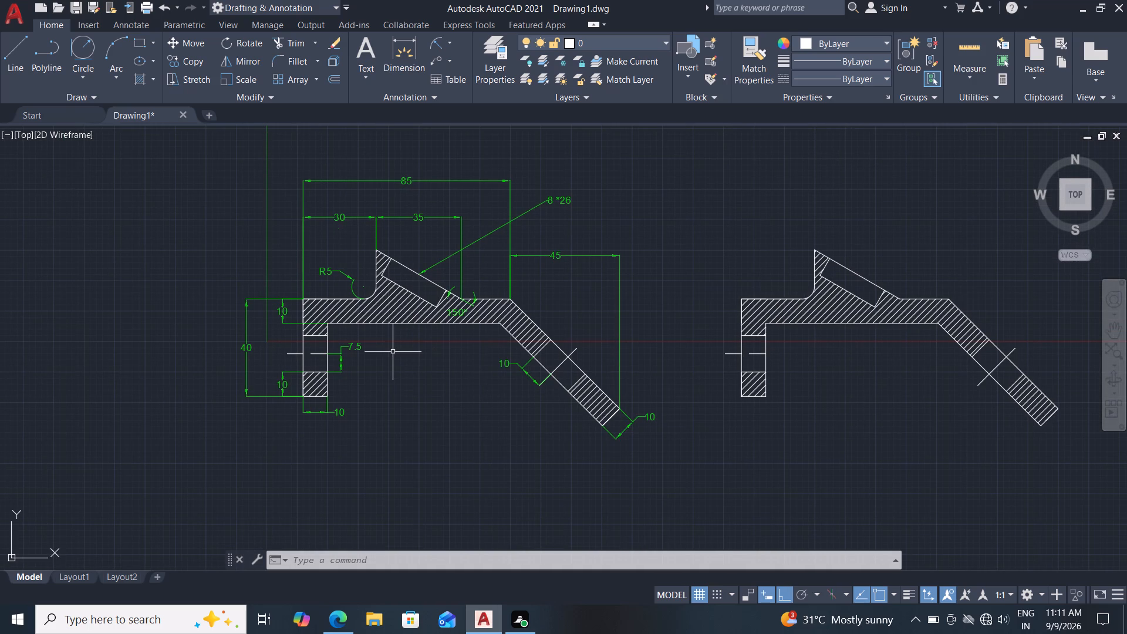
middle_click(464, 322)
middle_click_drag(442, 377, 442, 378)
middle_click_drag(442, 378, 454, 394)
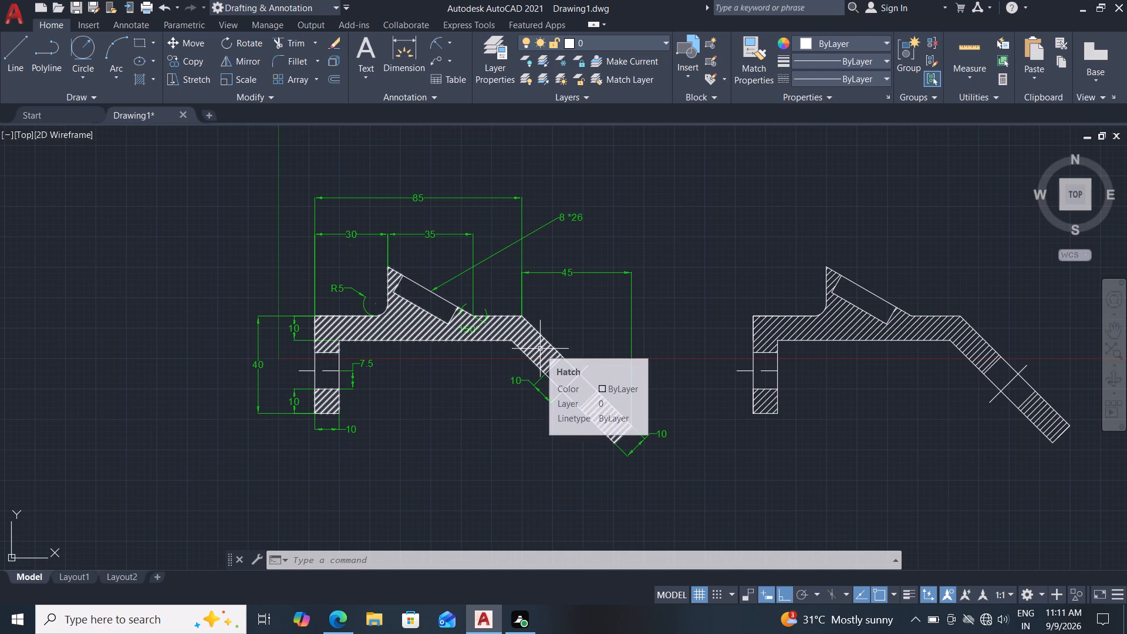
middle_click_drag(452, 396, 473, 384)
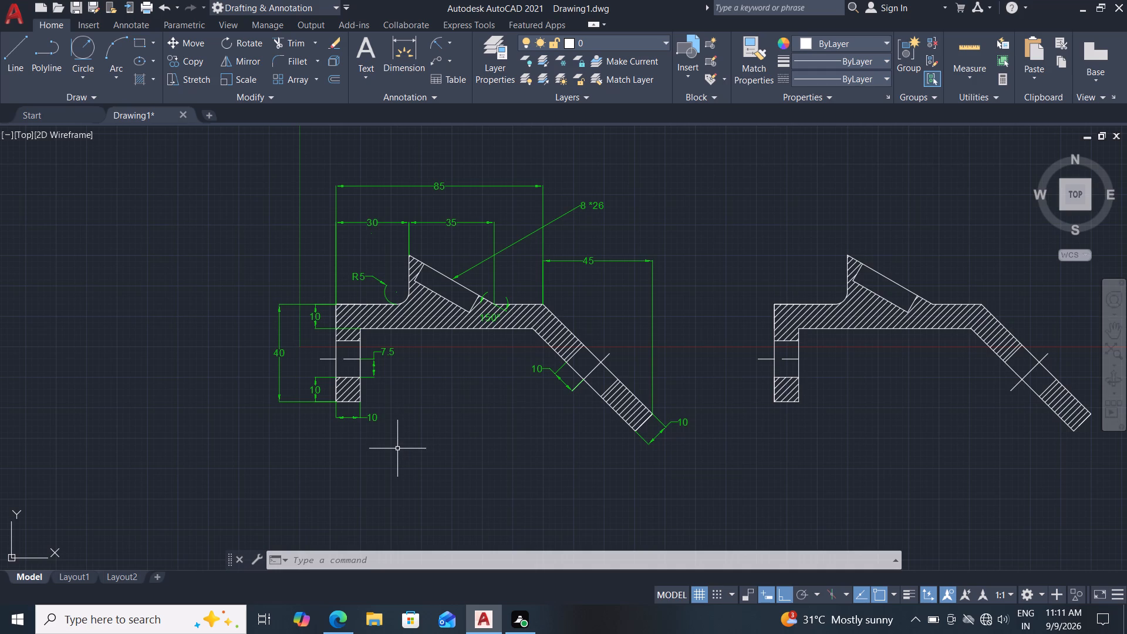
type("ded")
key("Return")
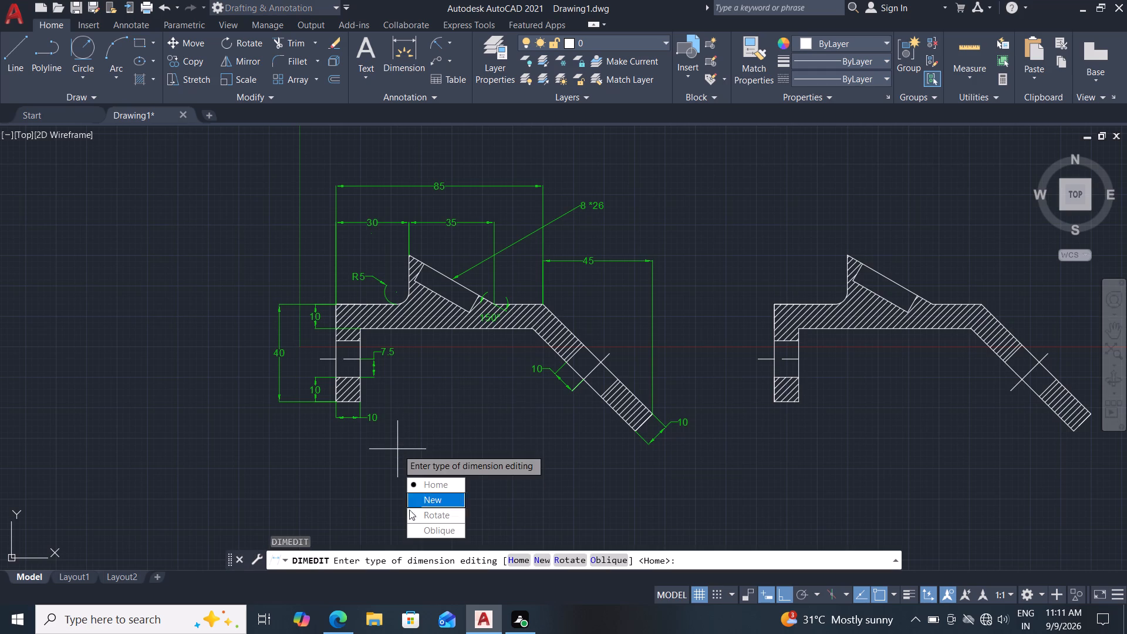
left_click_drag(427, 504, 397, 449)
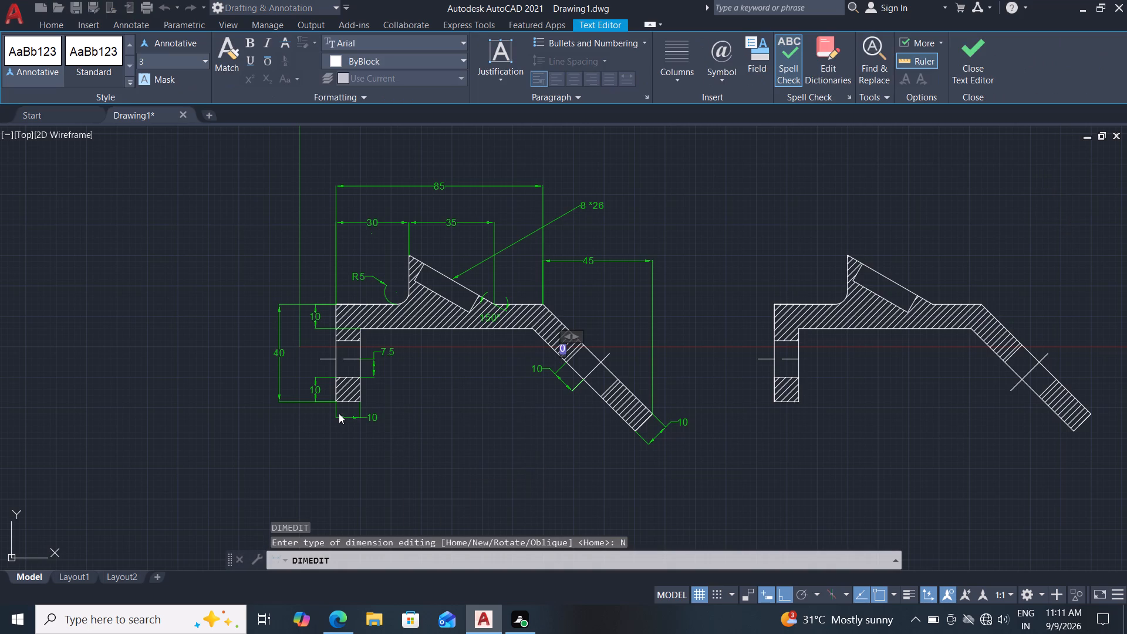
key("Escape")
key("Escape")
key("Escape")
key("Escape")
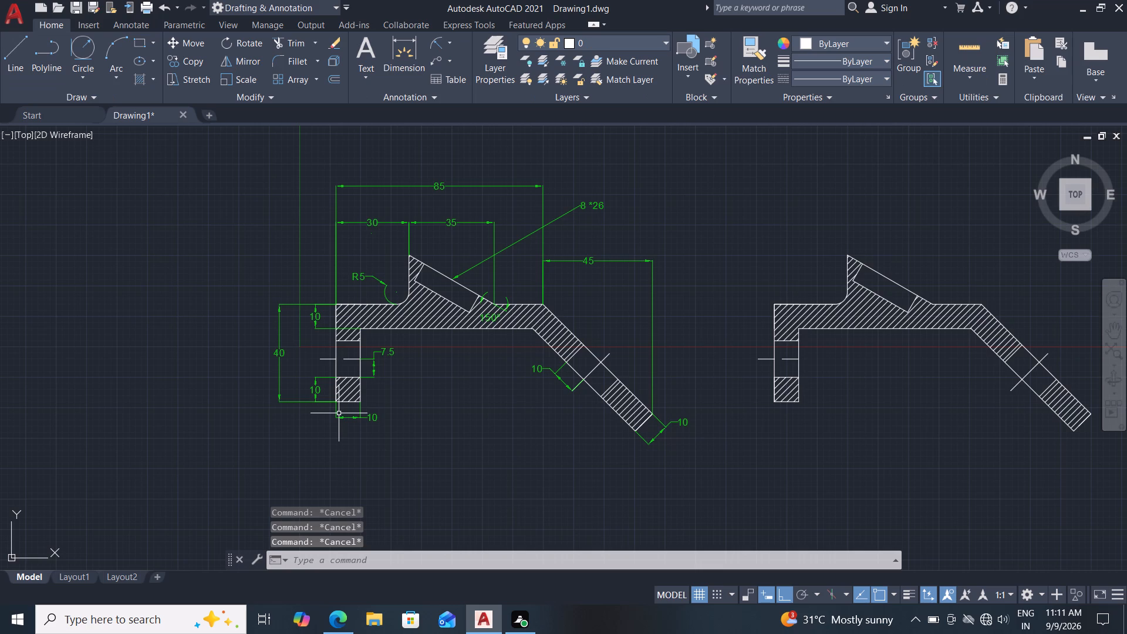
Rotate the text of the original bracket's 40, 7.5 and two 10 vertical dimensions to 90 degrees with Dimedit.
type("ded")
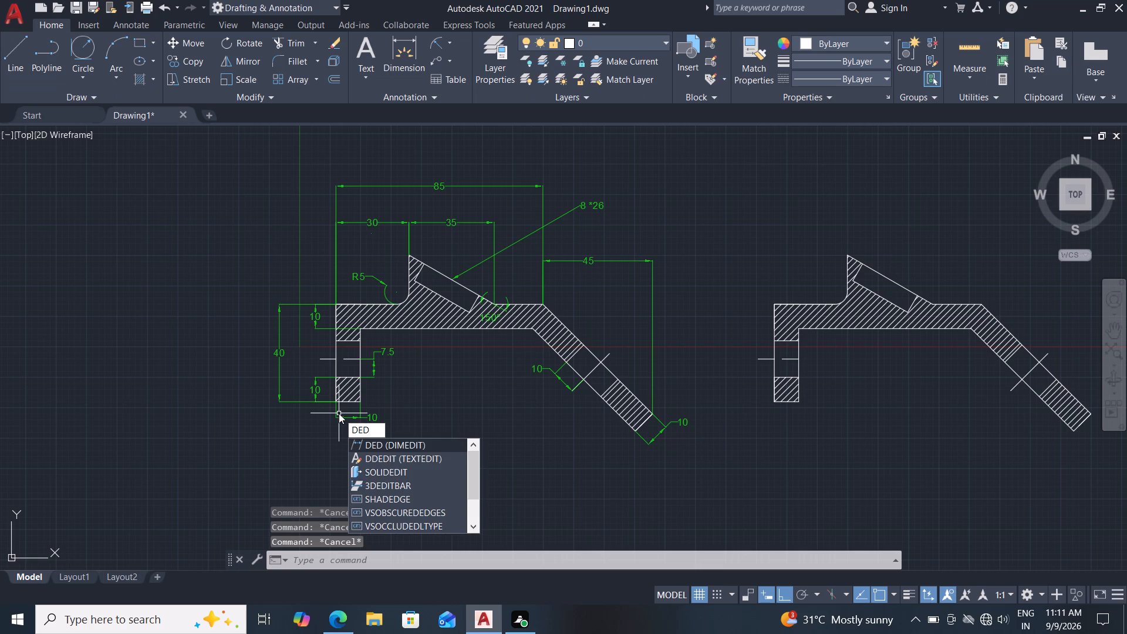
key("Return")
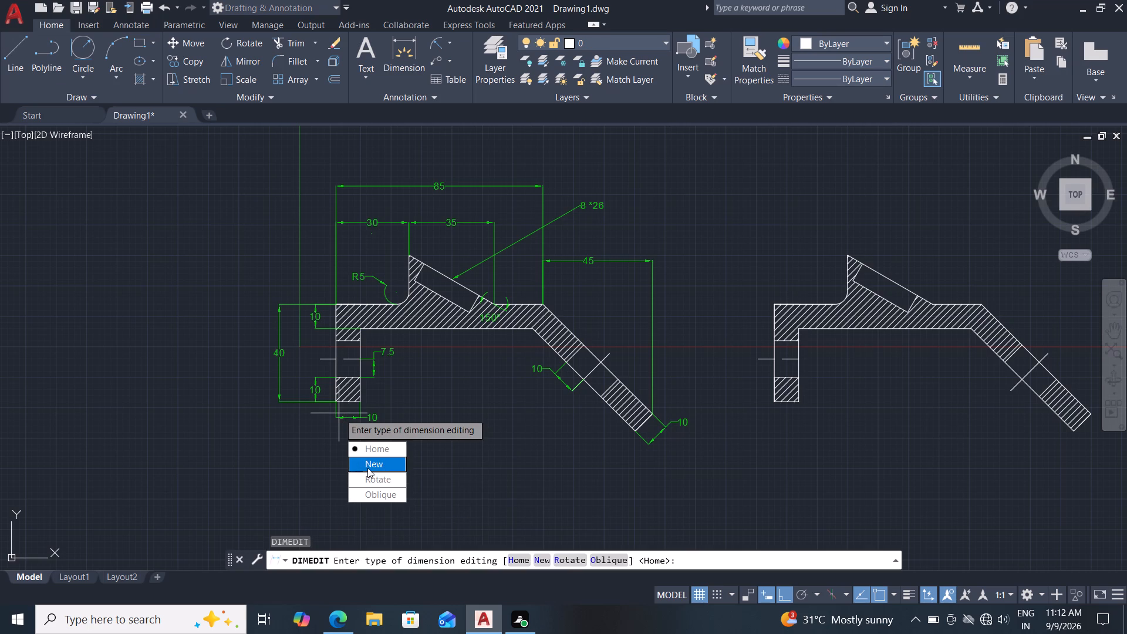
left_click_drag(369, 473, 339, 413)
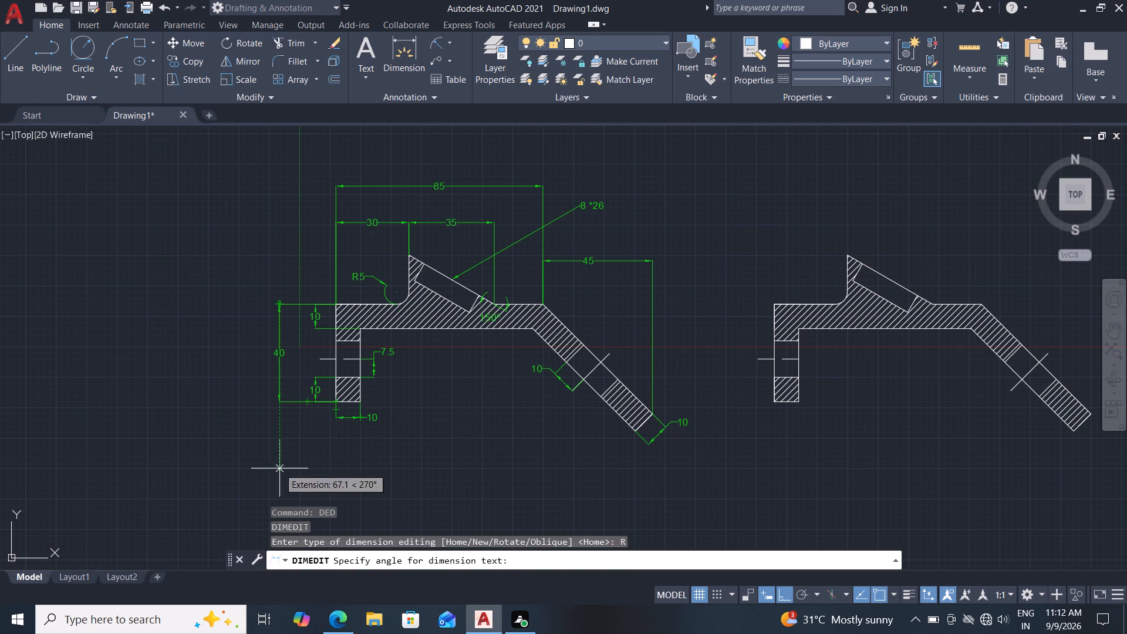
type("90")
key("Return")
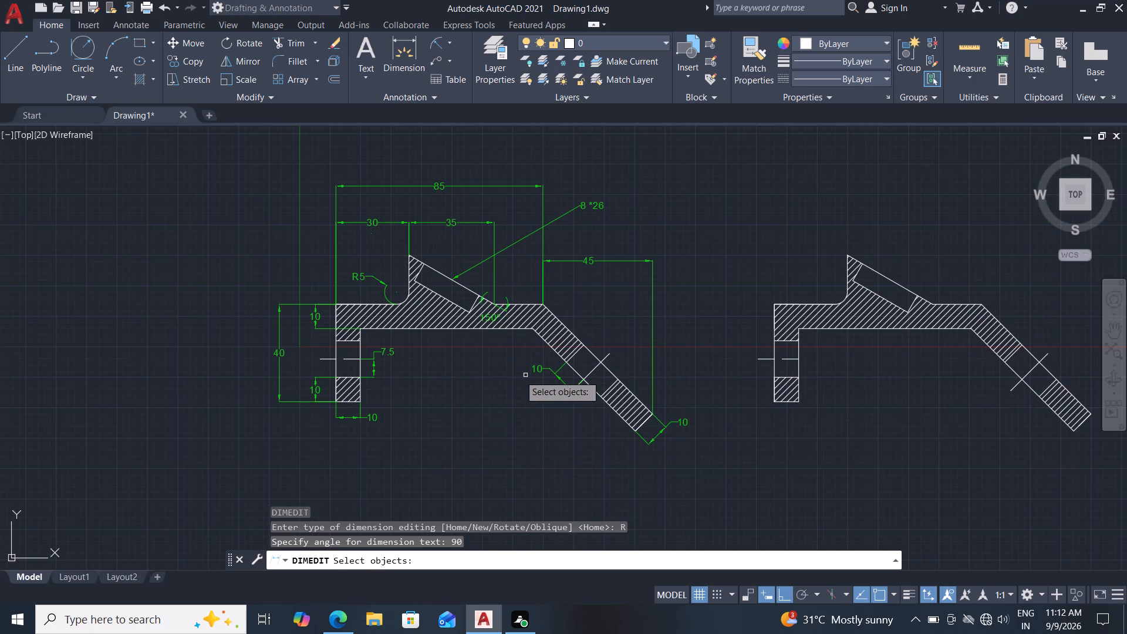
left_click(277, 349)
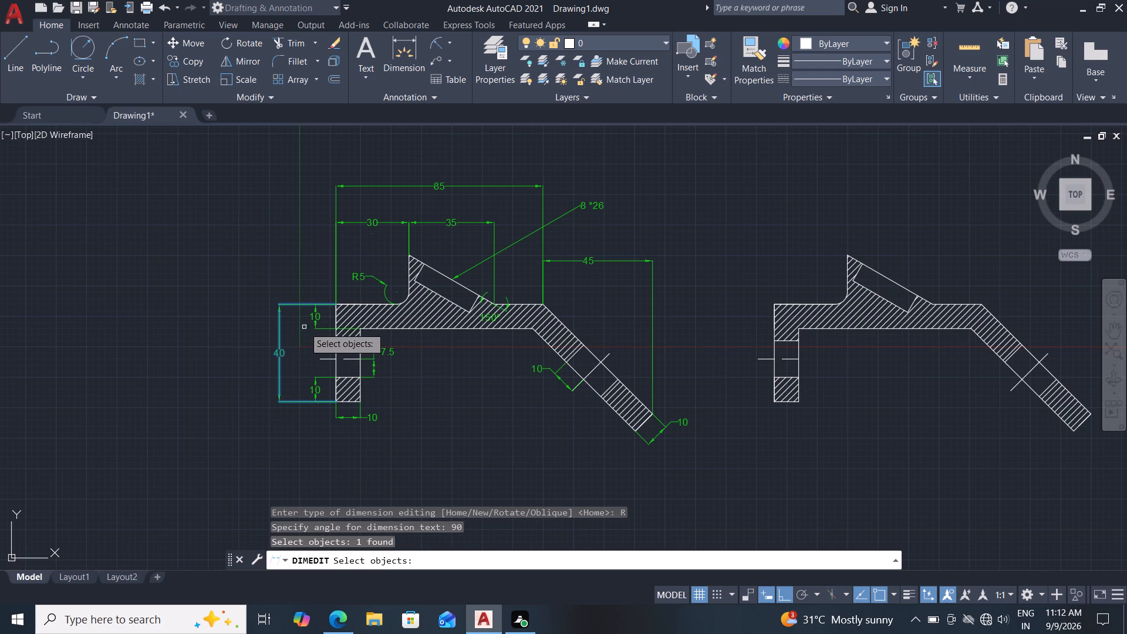
left_click(316, 319)
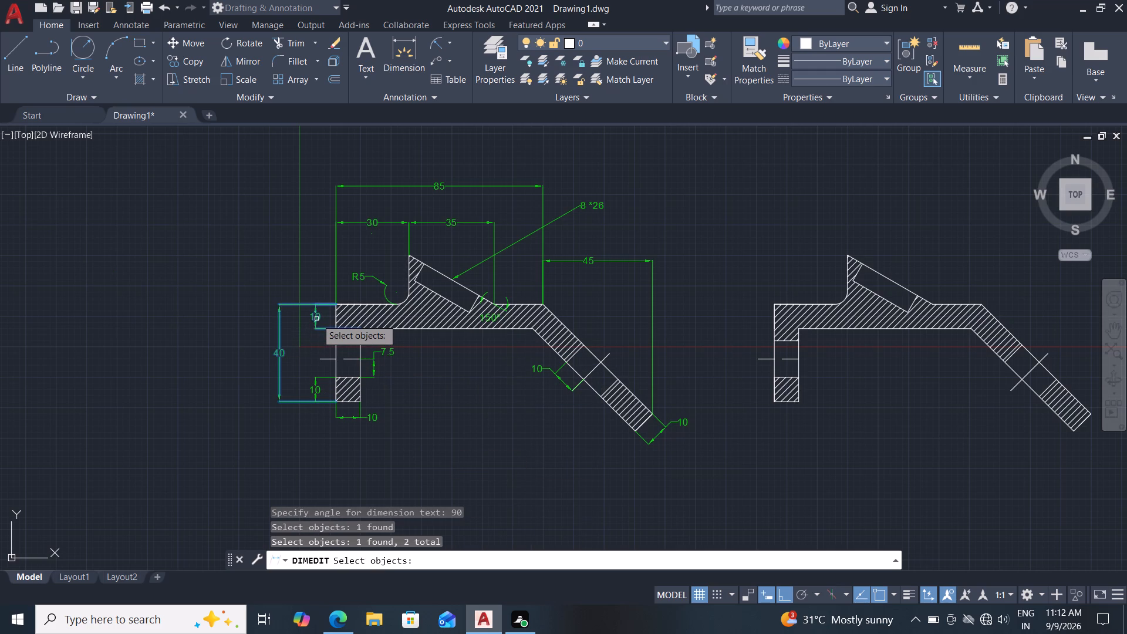
left_click(319, 390)
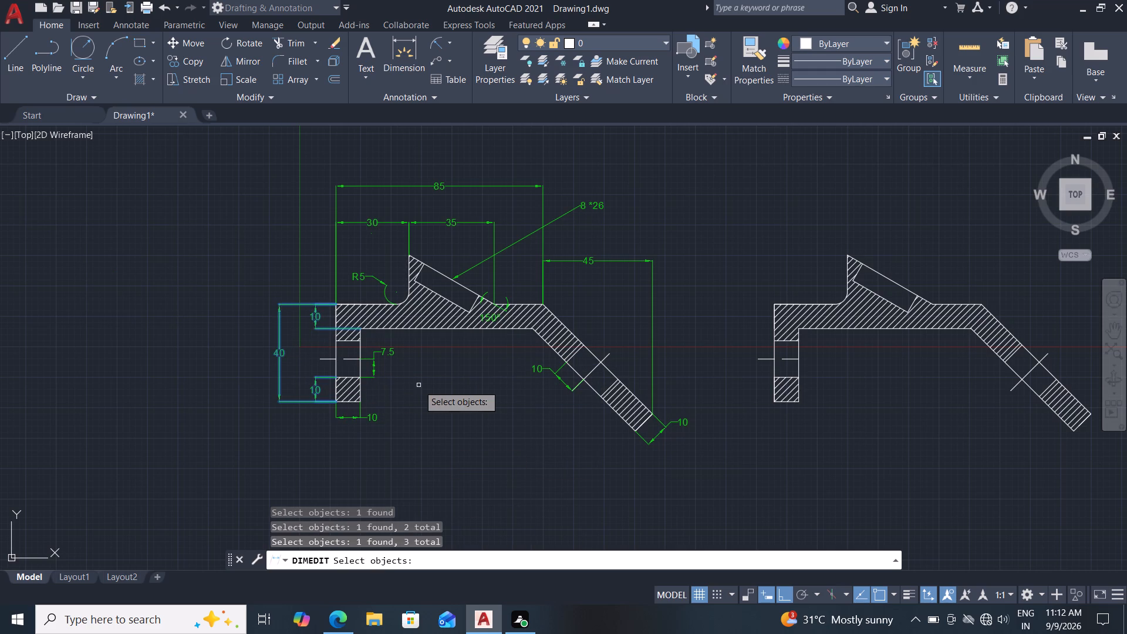
middle_click_drag(431, 409, 412, 414)
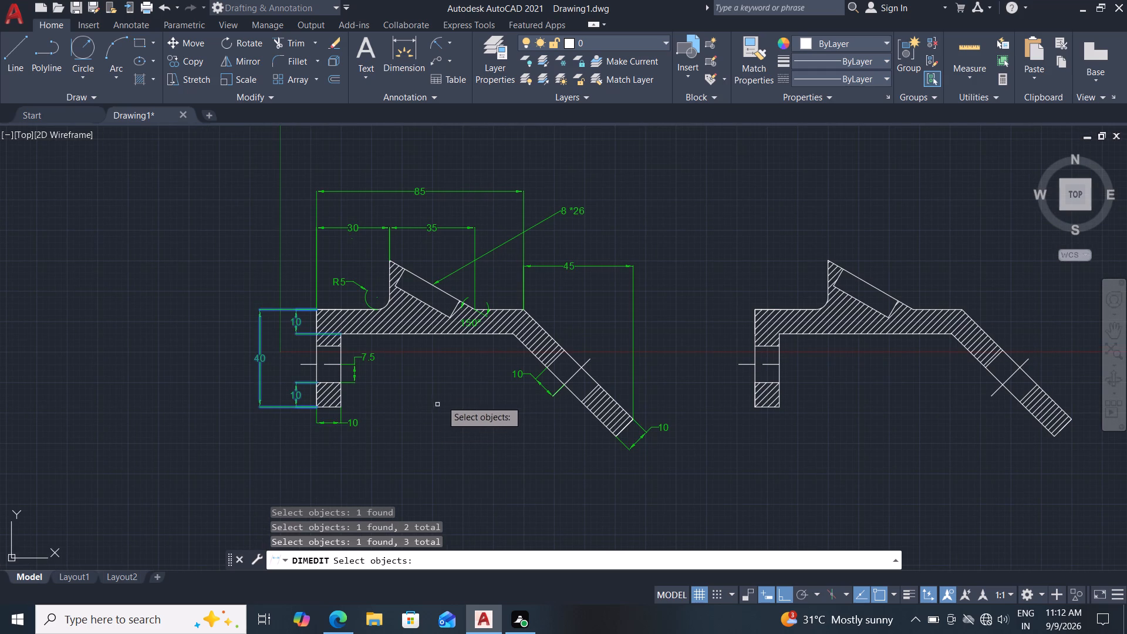
middle_click_drag(442, 400, 450, 409)
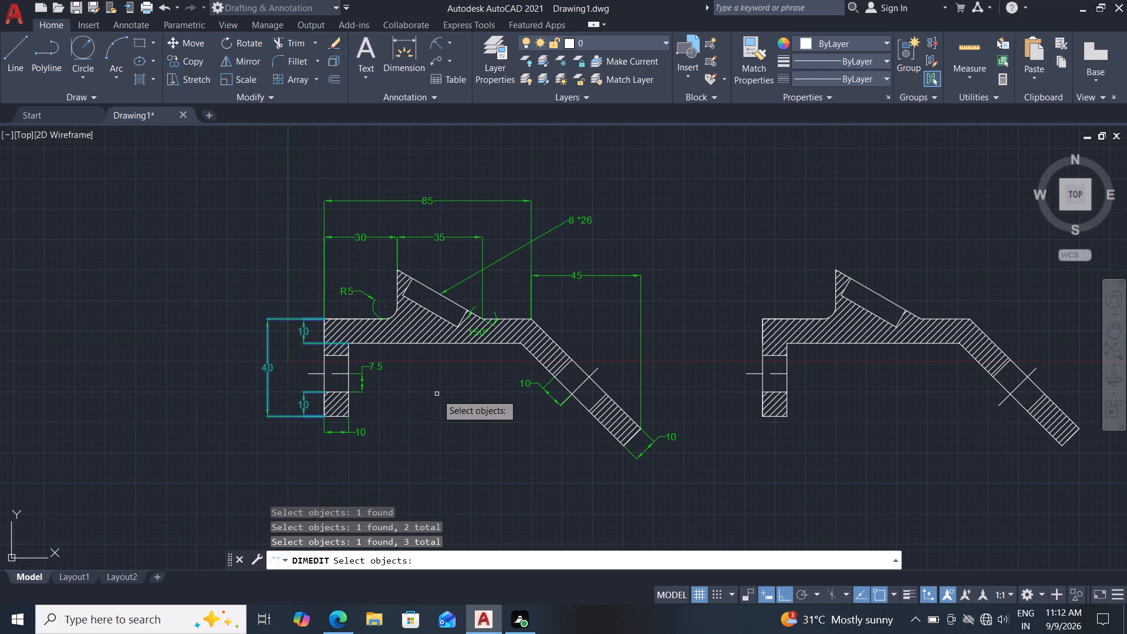
left_click(376, 367)
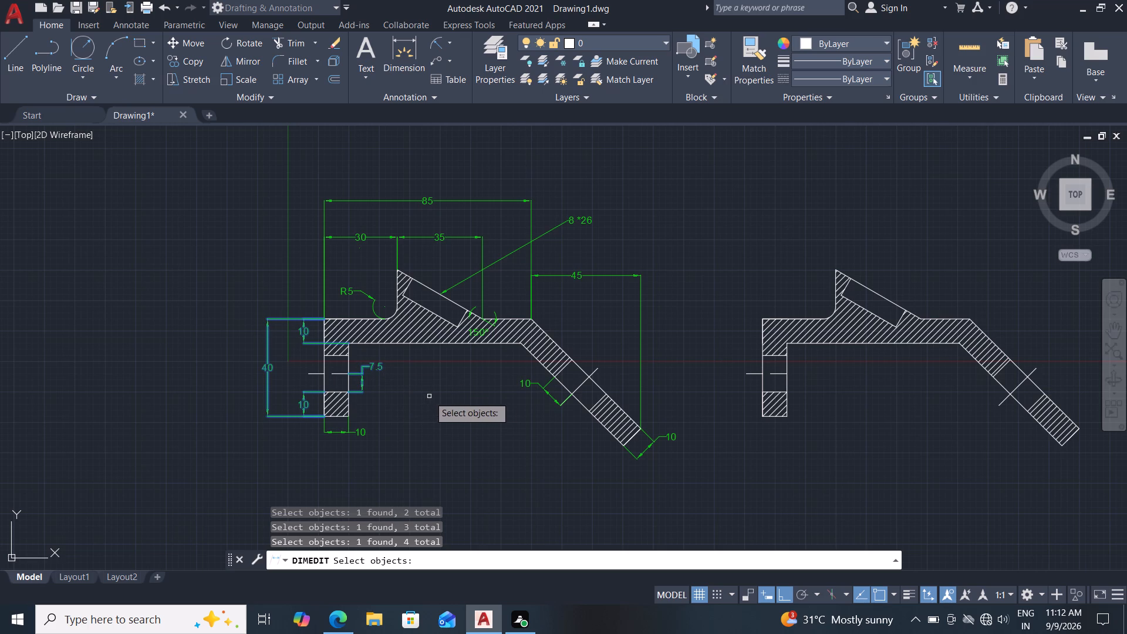
middle_click_drag(429, 396, 435, 411)
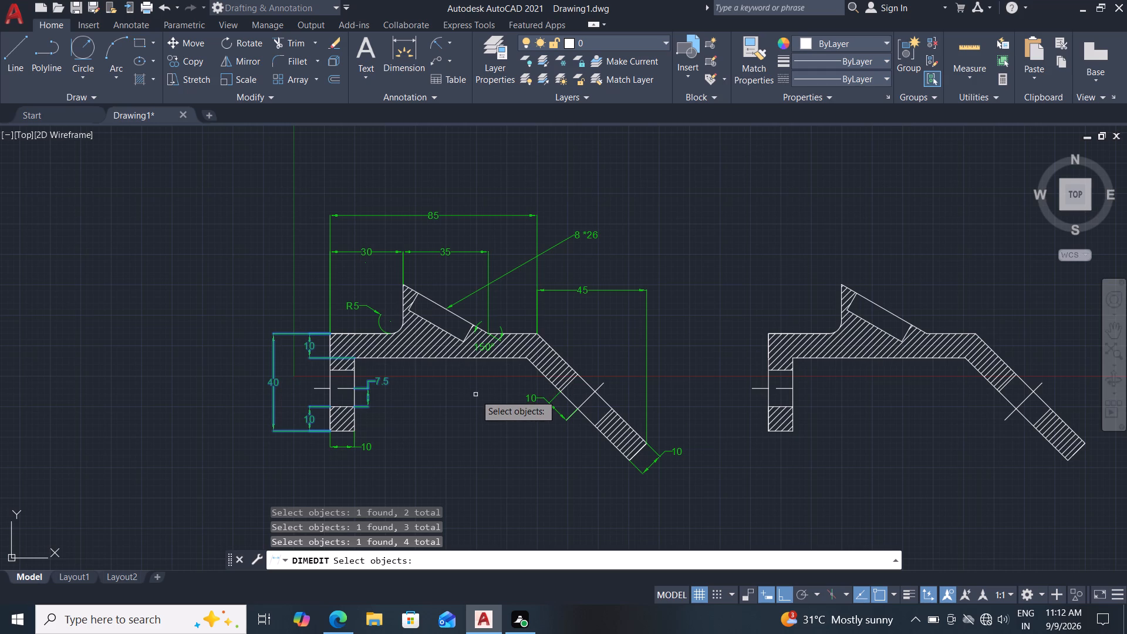
scroll(481, 385, "up", 1)
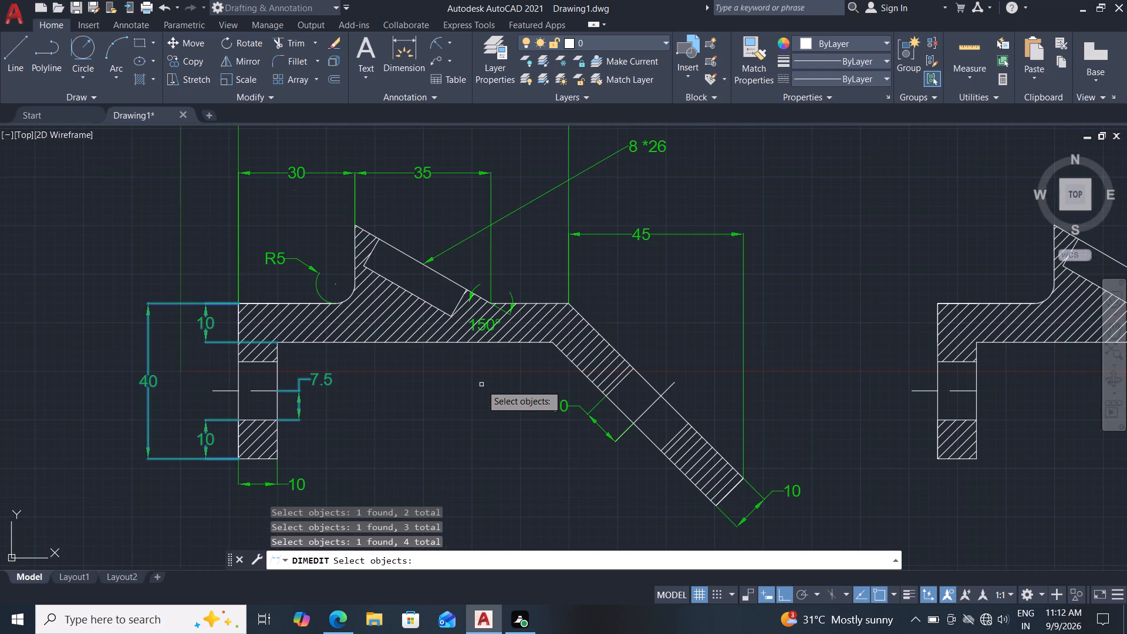
scroll(481, 385, "down", 3)
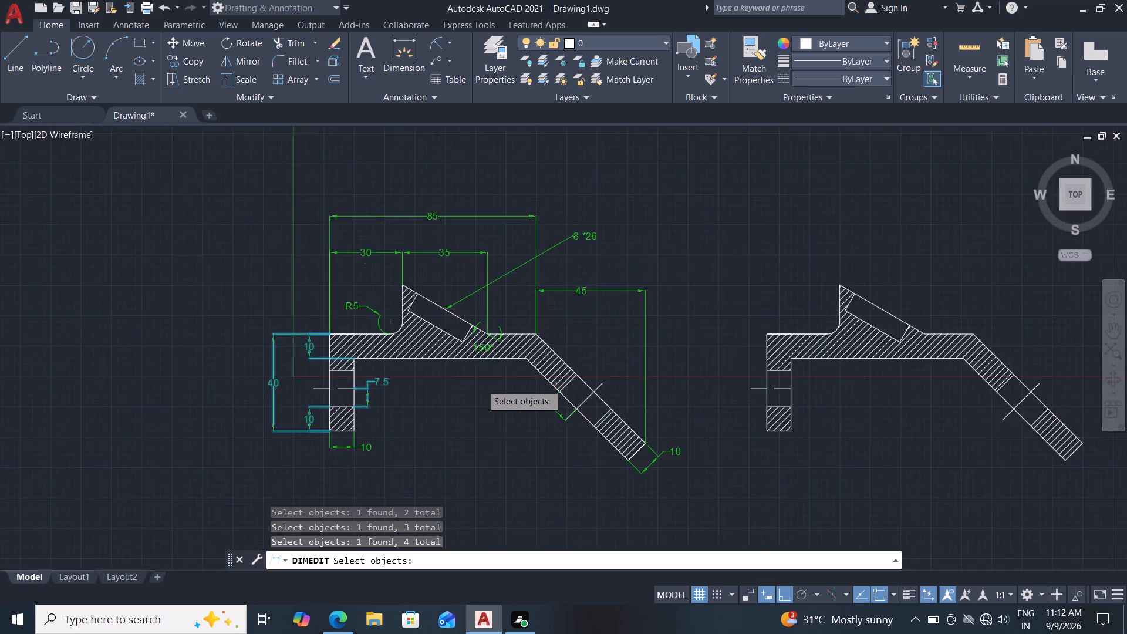
scroll(481, 385, "up", 1)
key("Return")
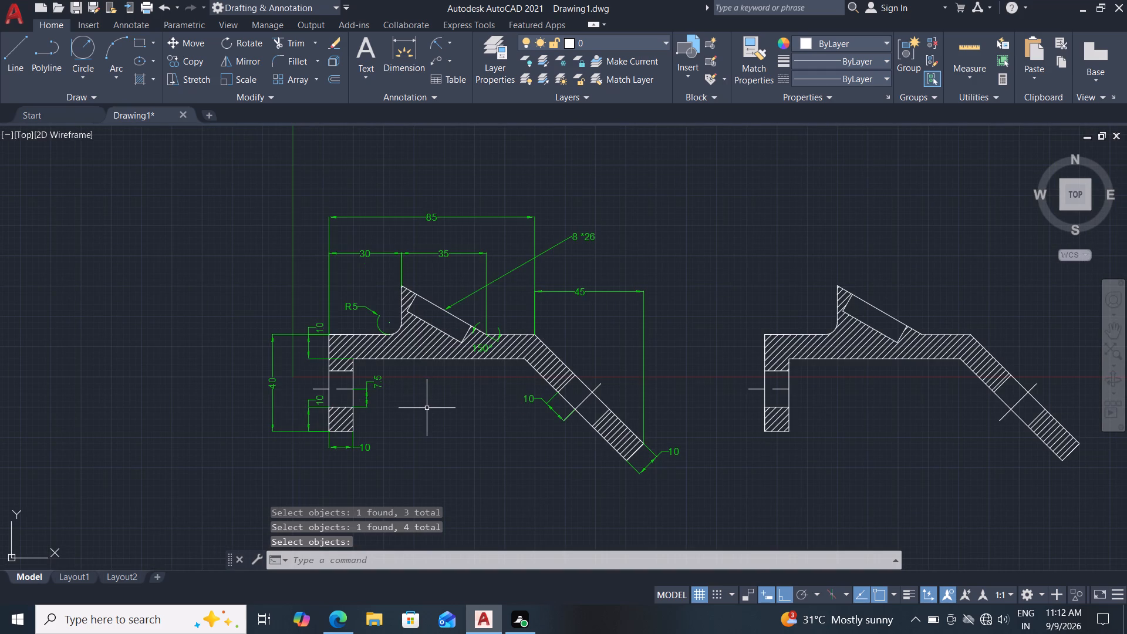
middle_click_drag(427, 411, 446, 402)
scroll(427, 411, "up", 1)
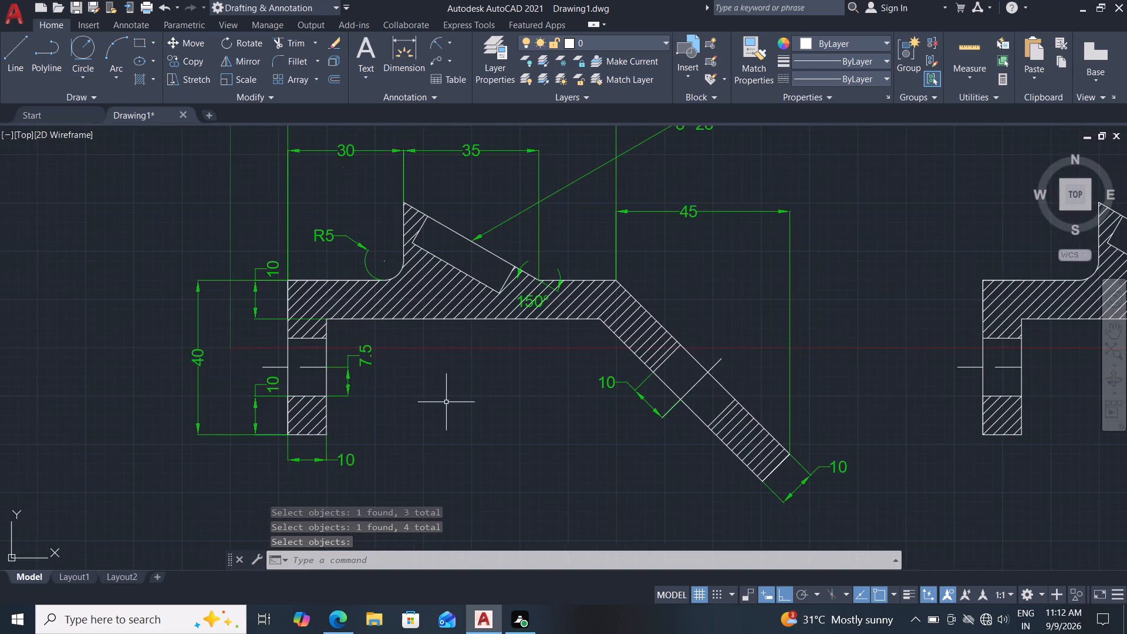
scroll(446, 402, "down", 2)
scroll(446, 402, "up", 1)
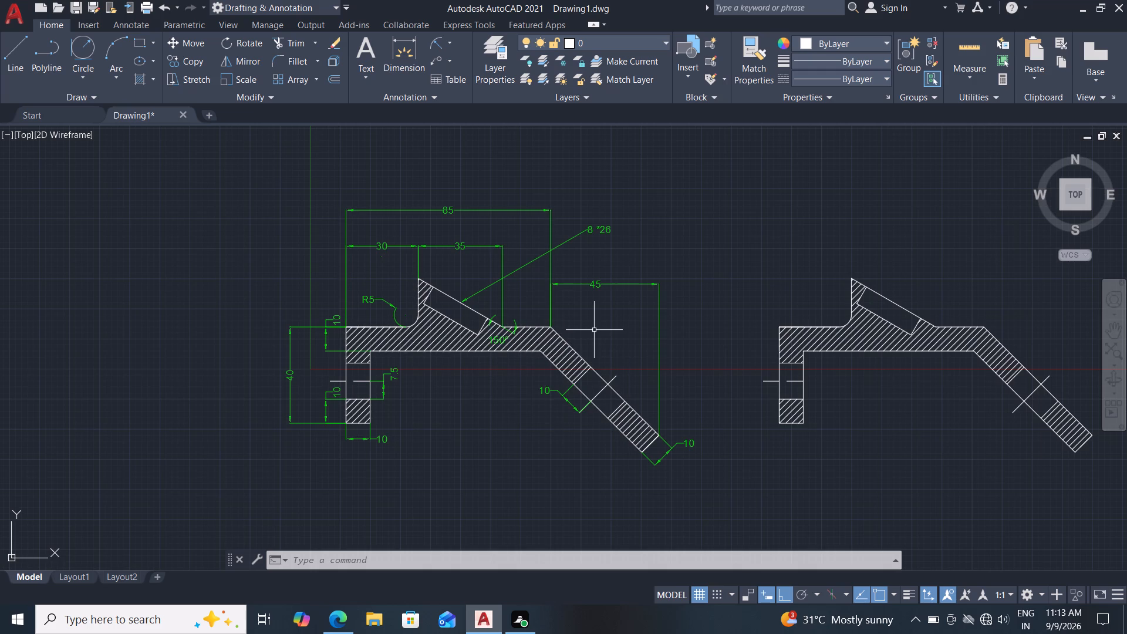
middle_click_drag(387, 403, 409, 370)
Save the drawing in the Documents folder as 09-09-03 in AutoCAD 2018 Drawing format.
left_click(15, 14)
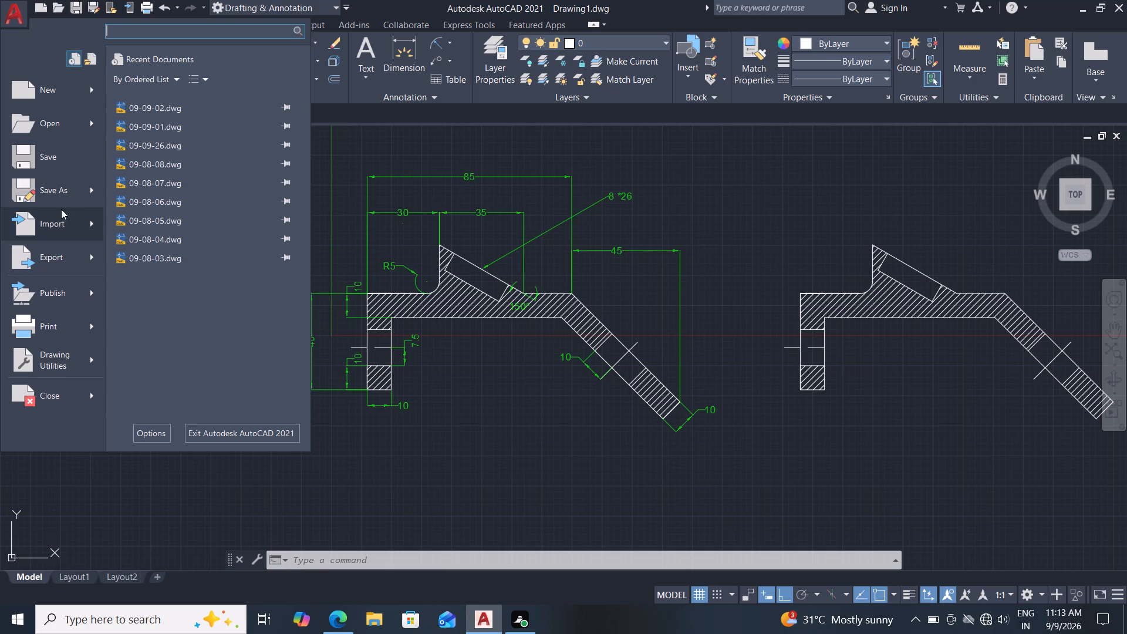
left_click(73, 194)
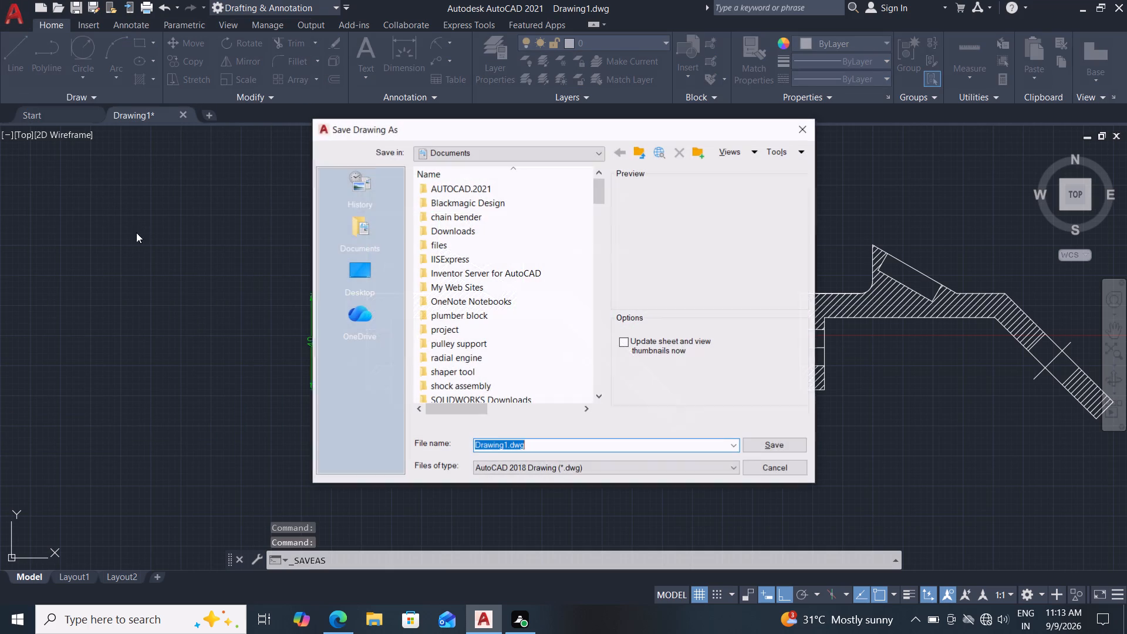
type("09")
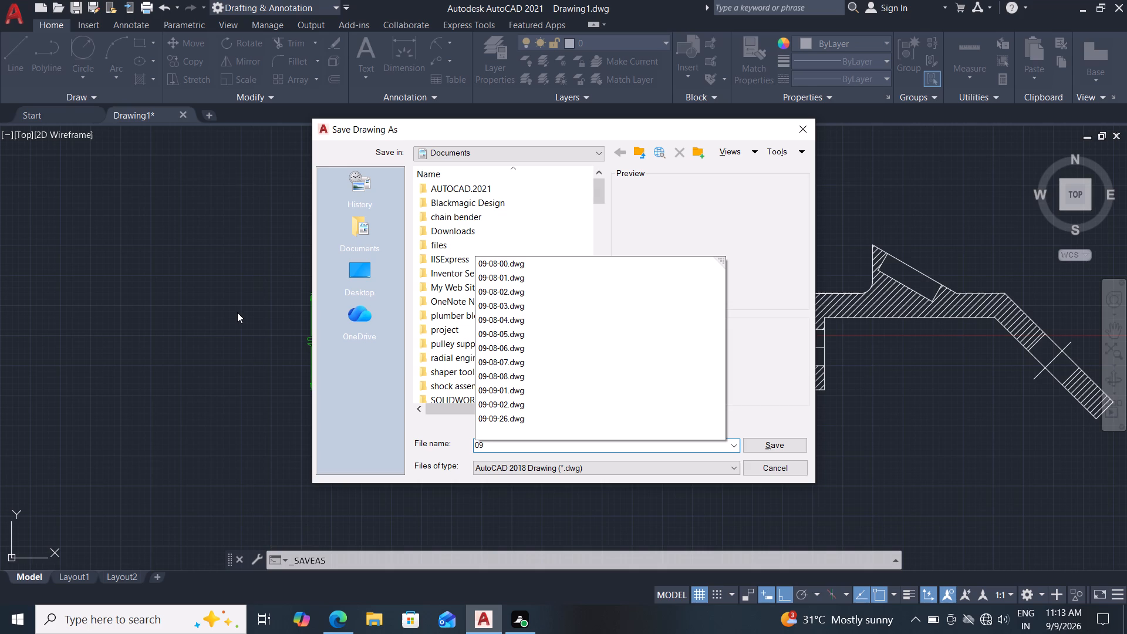
type("-09")
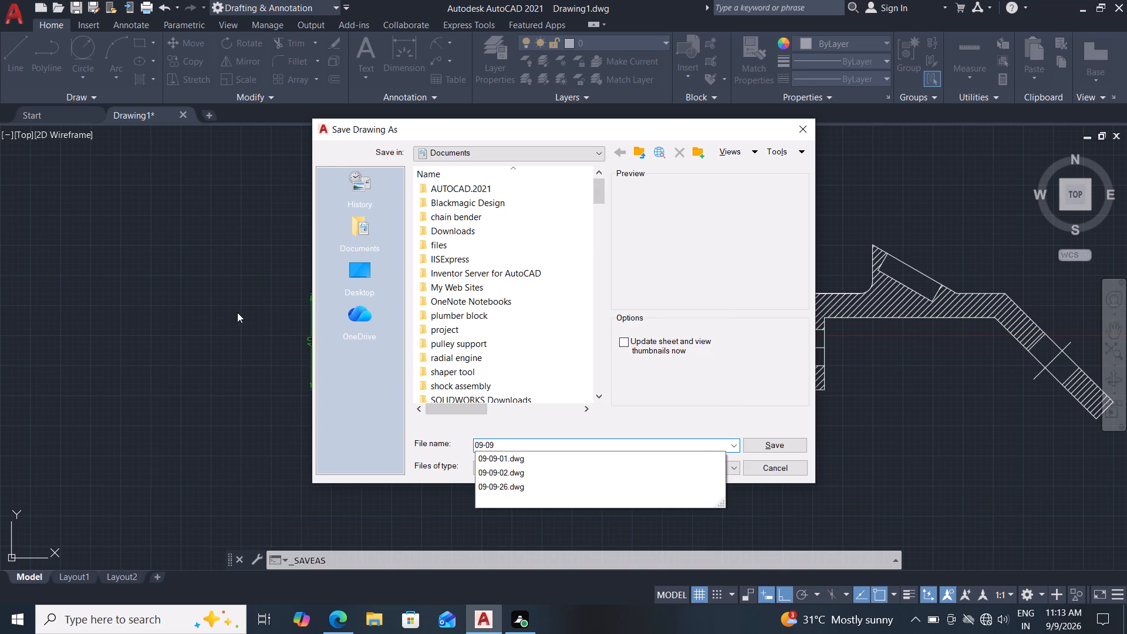
type("-03")
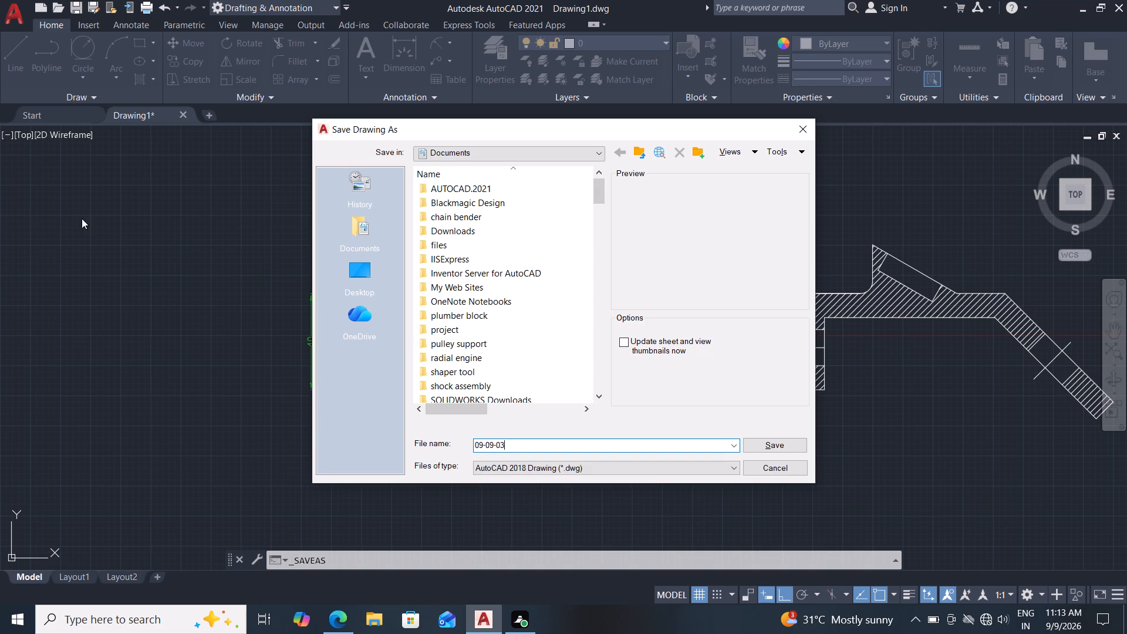
left_click(787, 443)
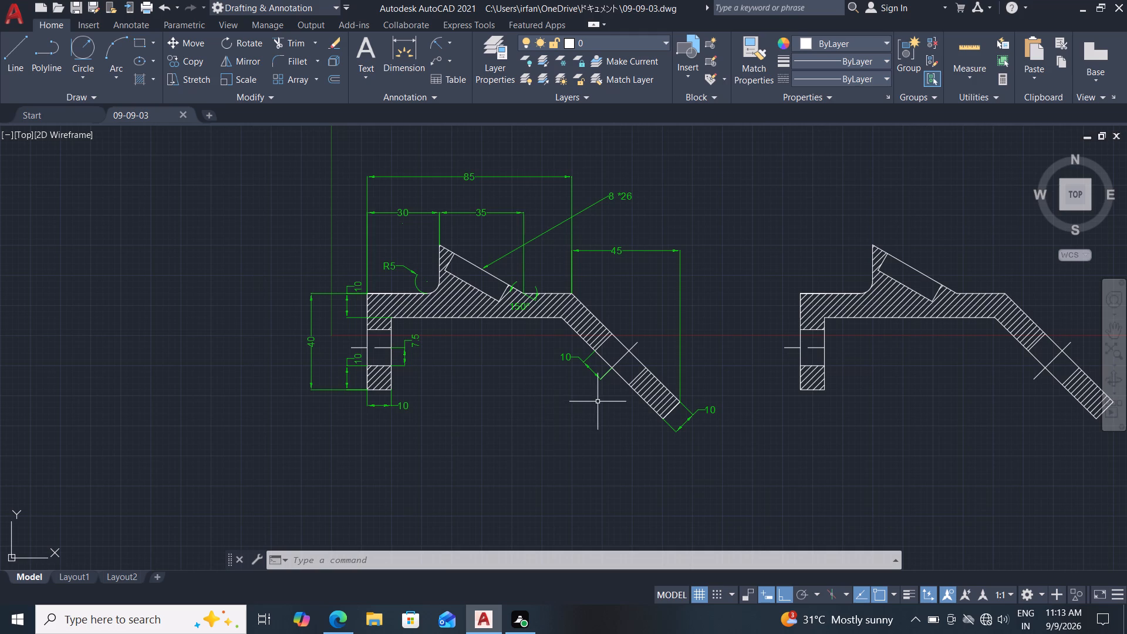